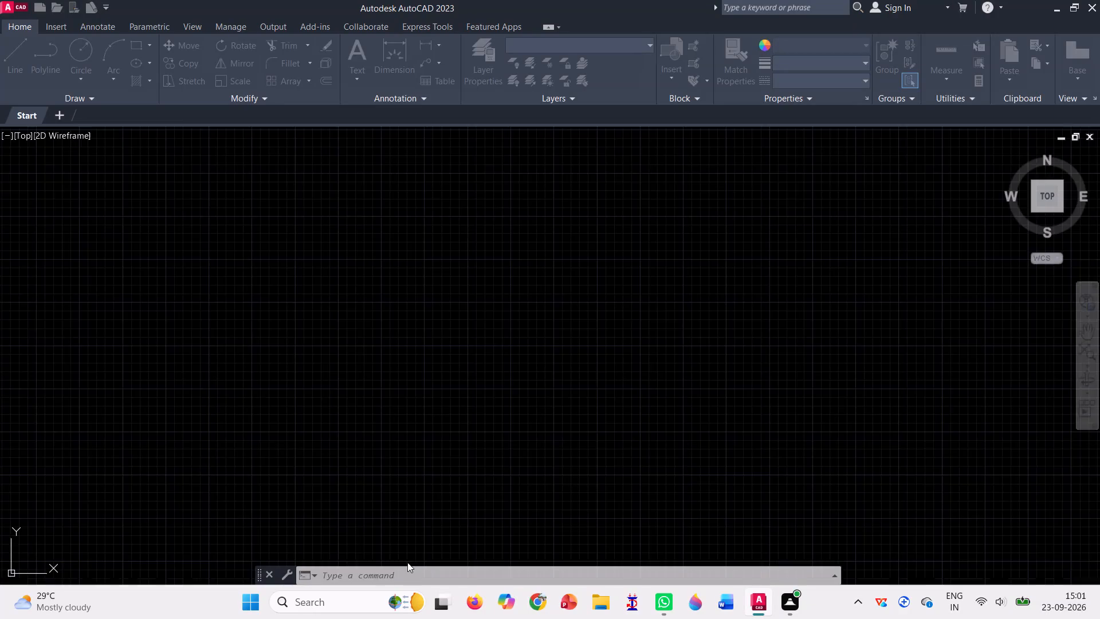
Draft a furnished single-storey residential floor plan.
Turn on log file recording for the new drawing with LOGFILEON.
left_click(412, 572)
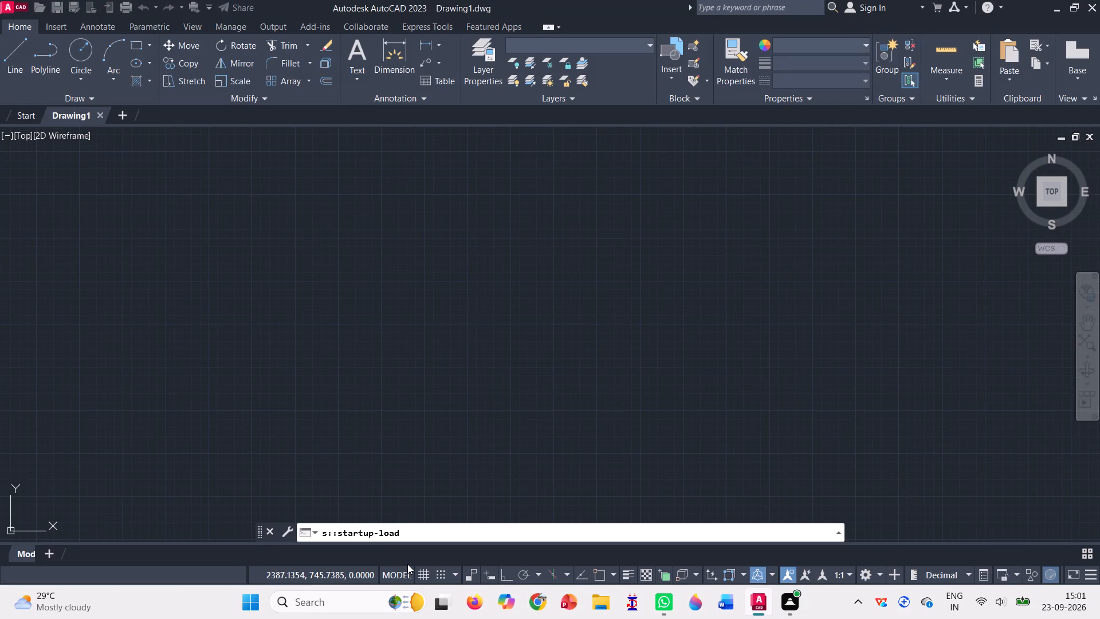
key("Escape")
type("lo")
key("g")
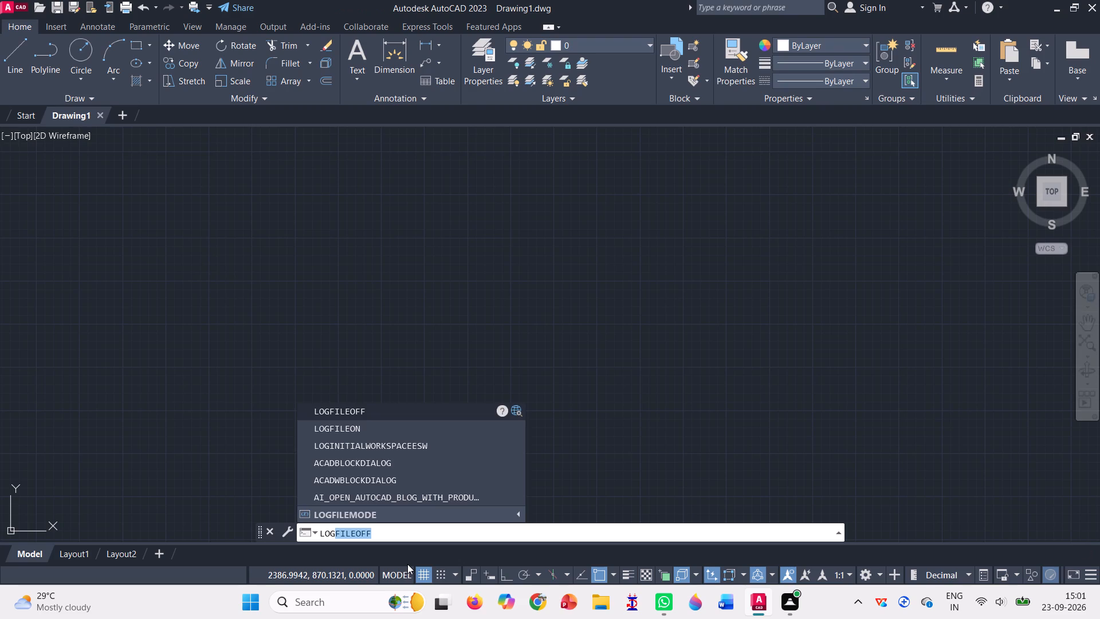
key("Down")
key("Return")
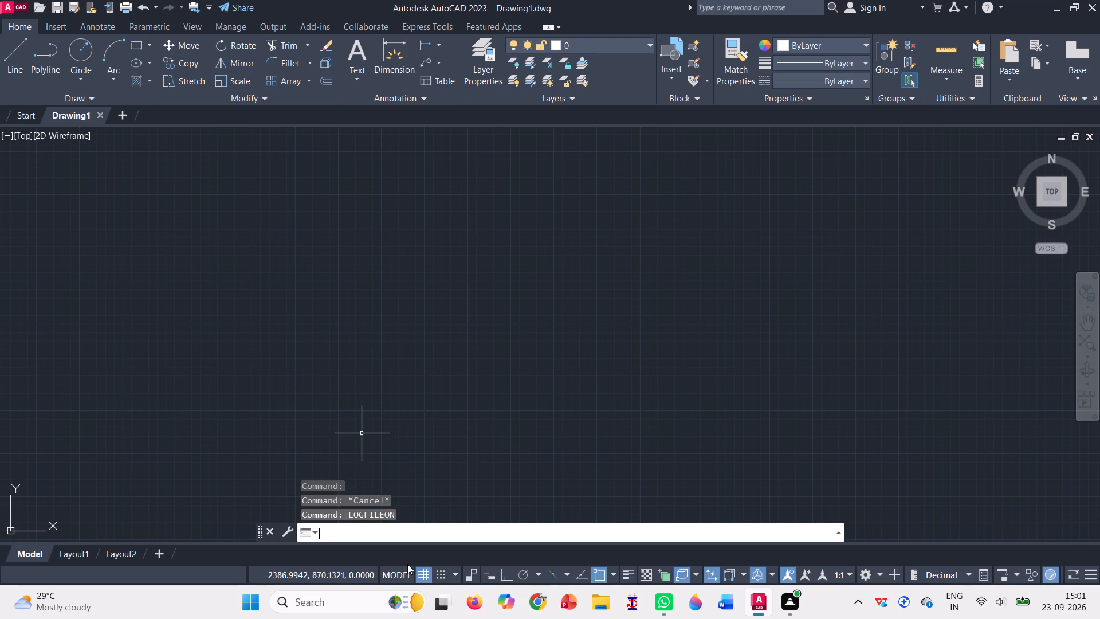
With ortho on, draw a horizontal baseline rightward in consecutive line segments of 4300, 100, 4300 and 100.
left_click(20, 60)
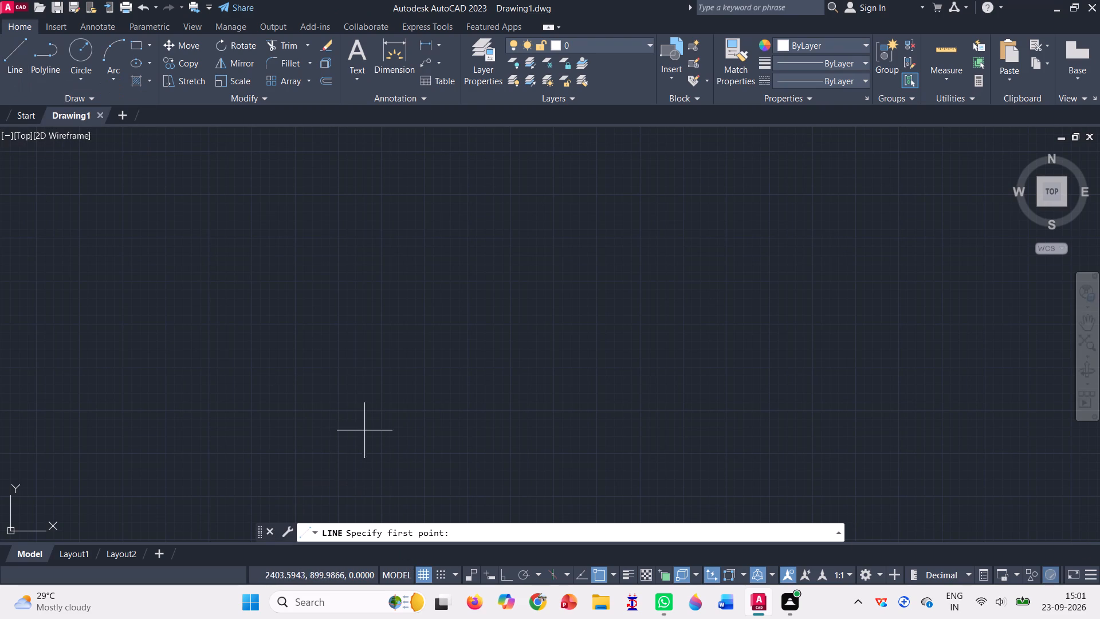
left_click(342, 435)
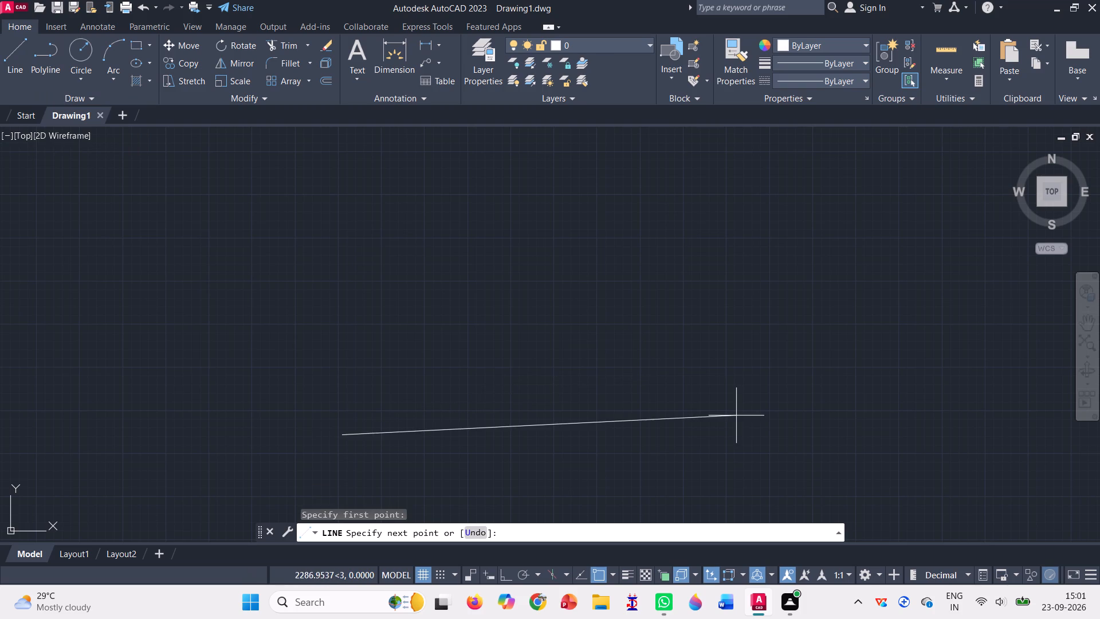
left_click(509, 578)
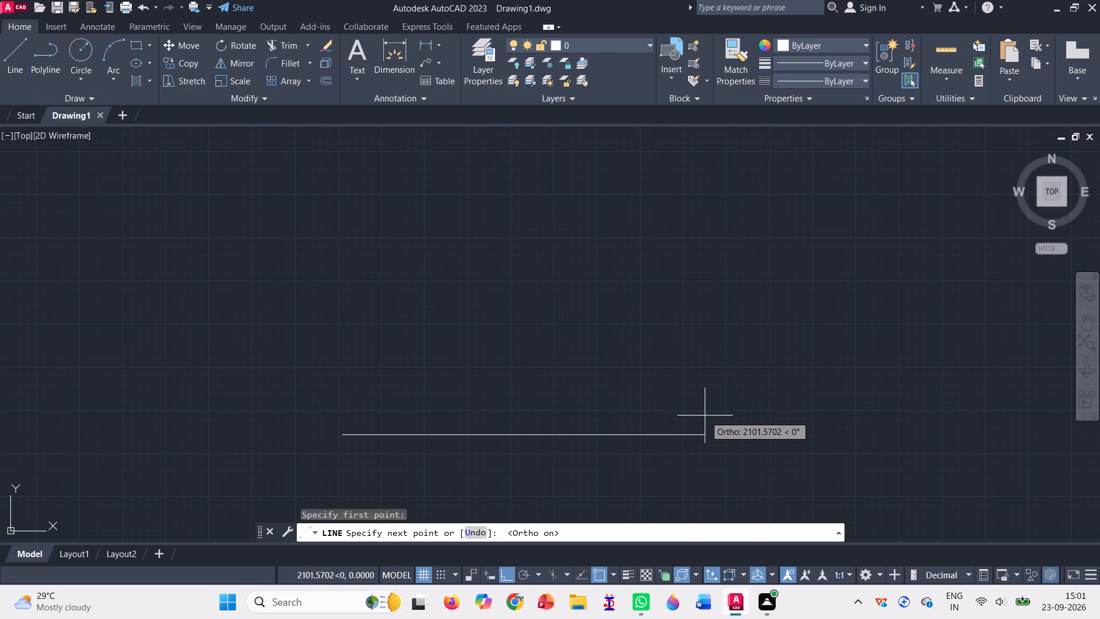
key("4")
type("300")
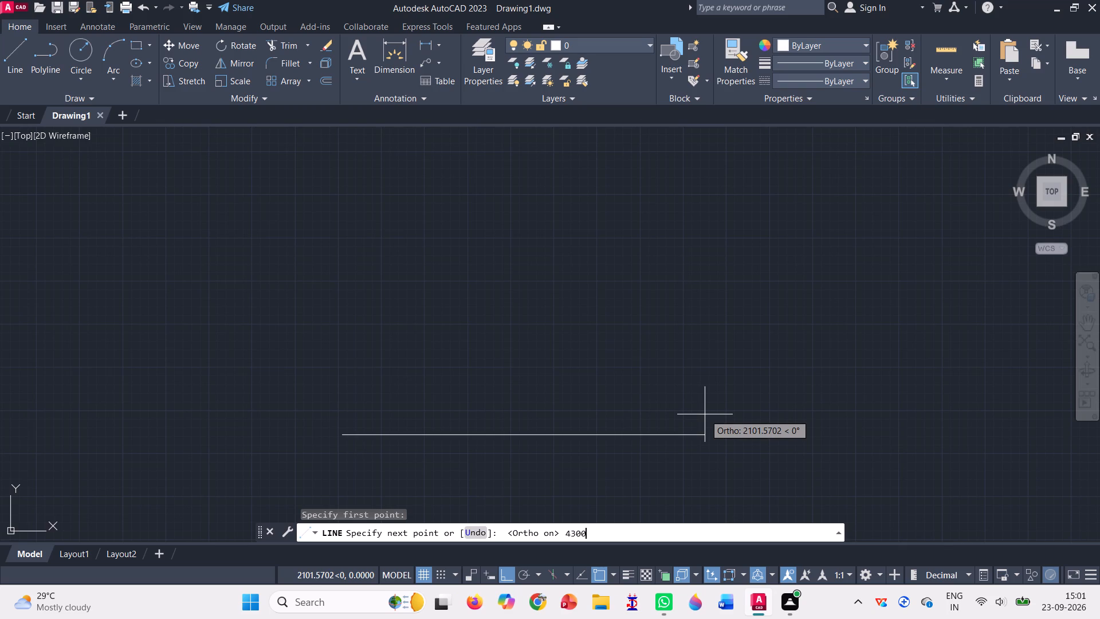
key("Return")
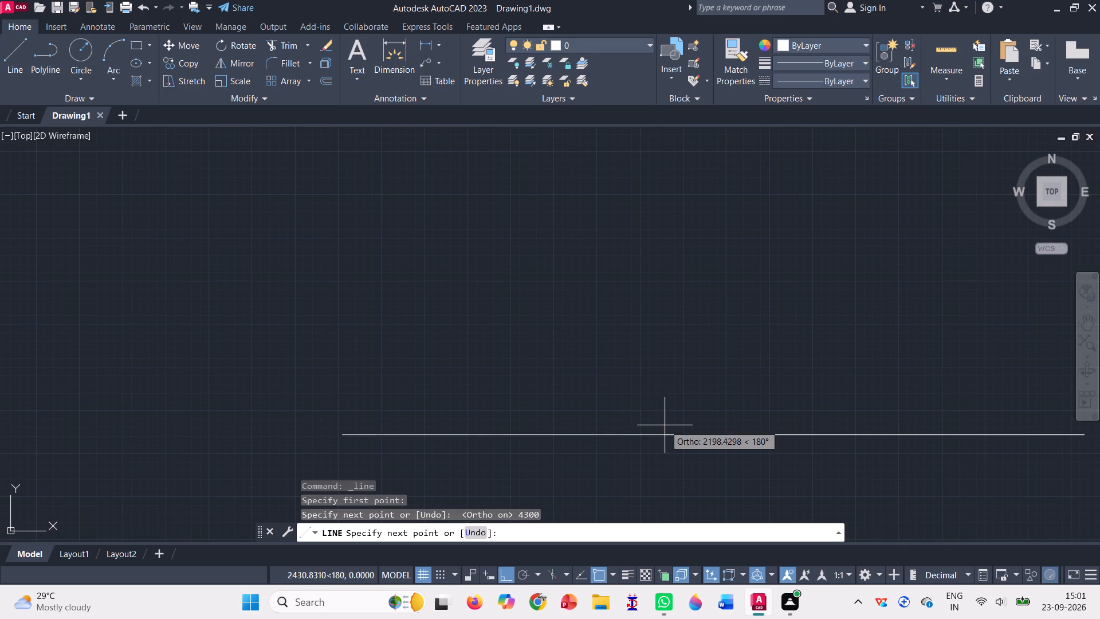
scroll(242, 419, "down", 3)
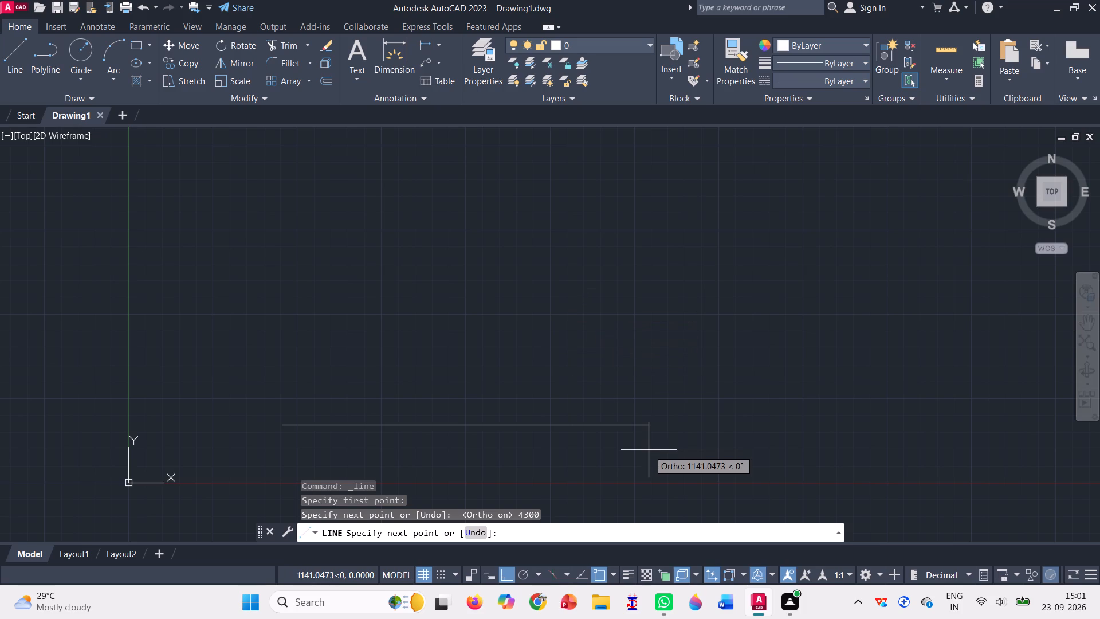
type("100")
key("Return")
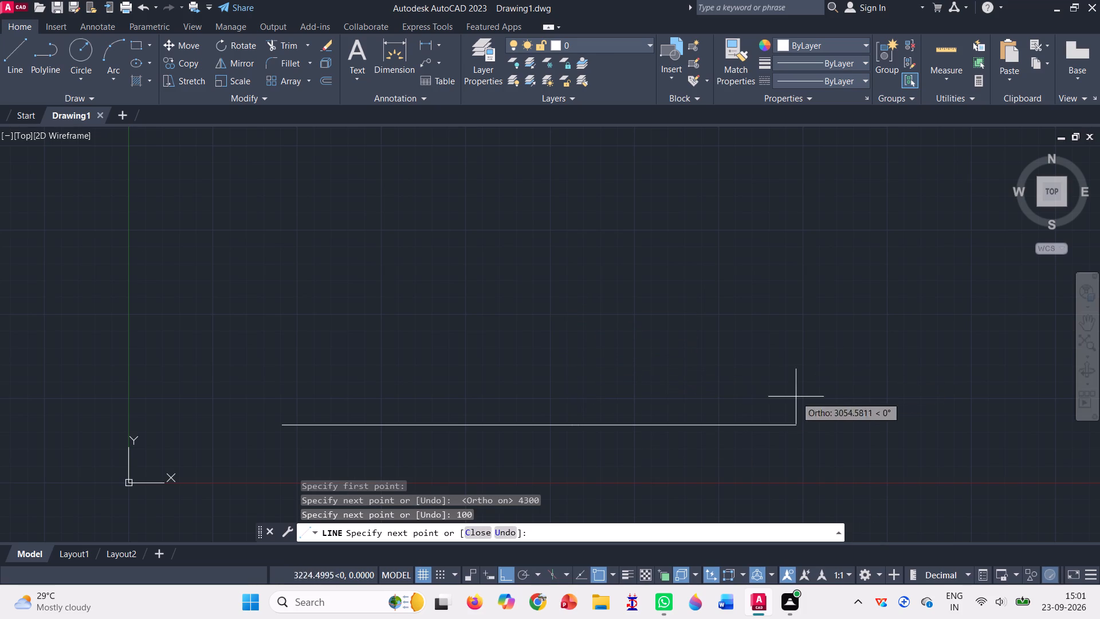
type("43")
type("00")
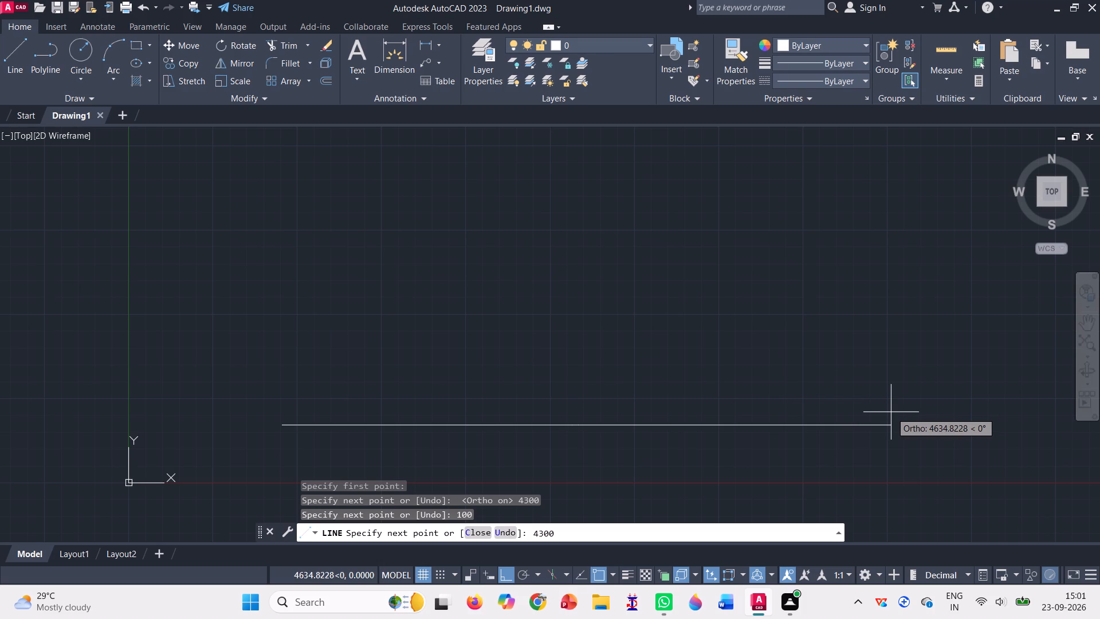
key("Return")
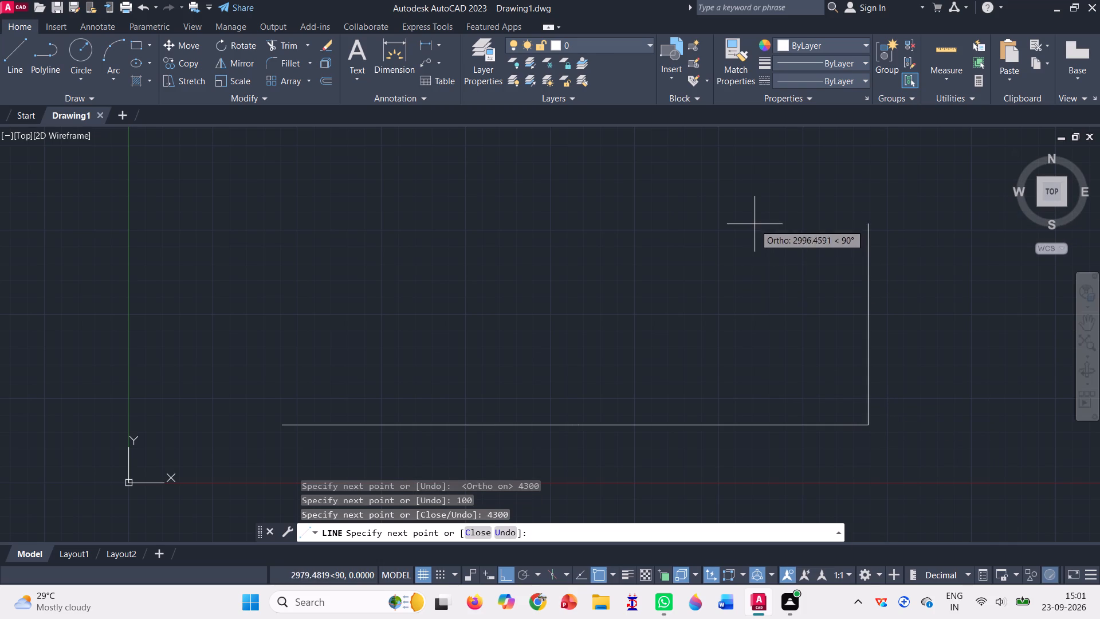
type("100")
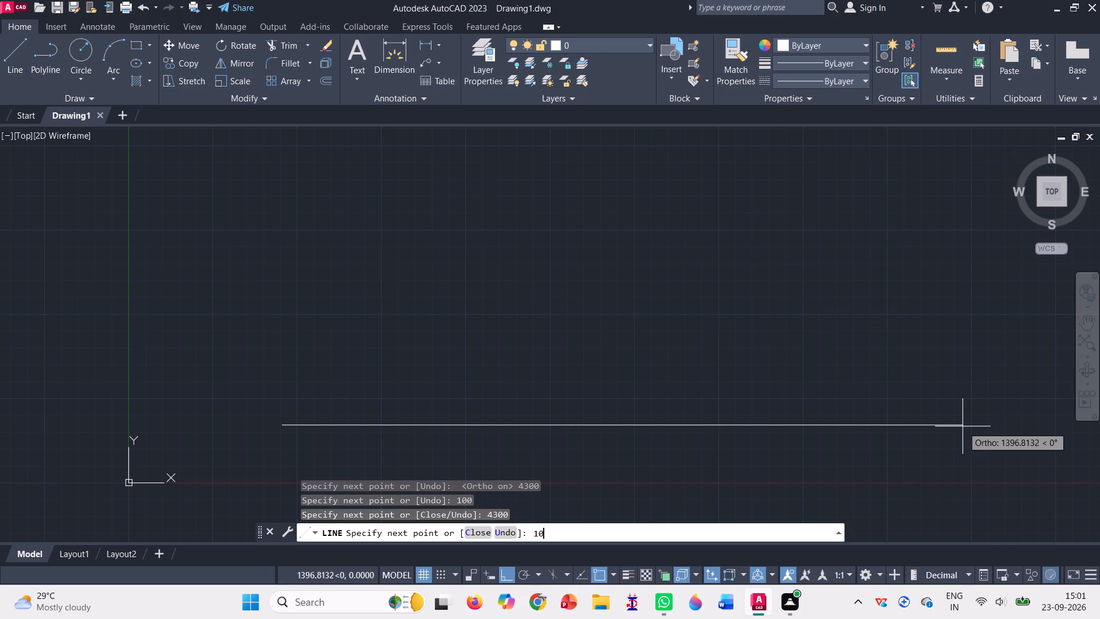
key("Return")
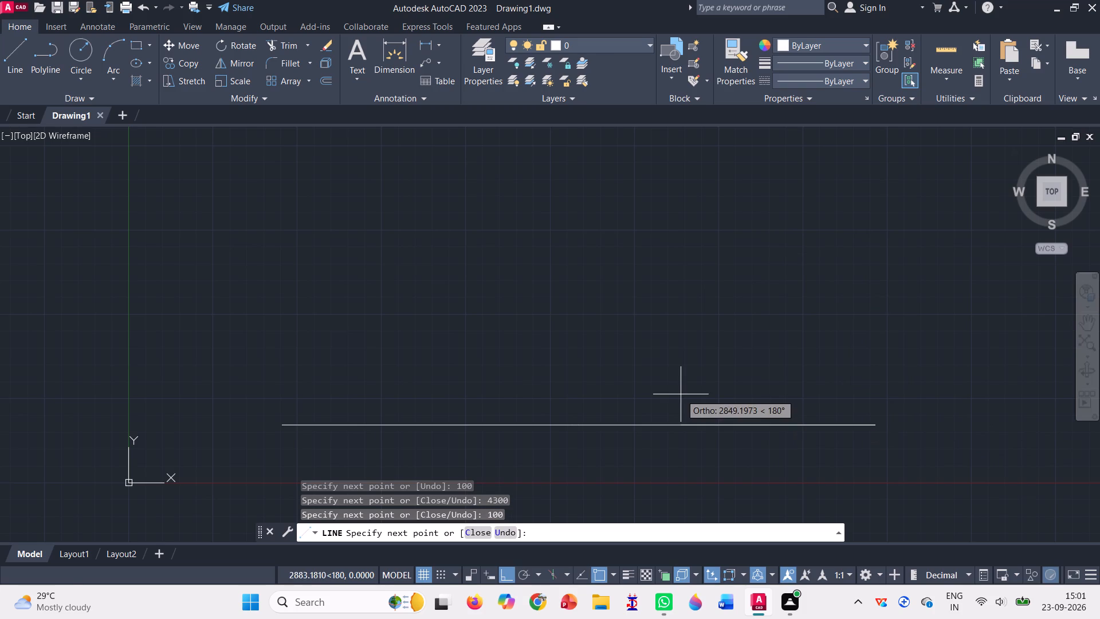
Continue the line from the baseline's right end 3300 up, 4300 left, and back down to the baseline.
scroll(665, 393, "down", 3)
scroll(568, 401, "down", 2)
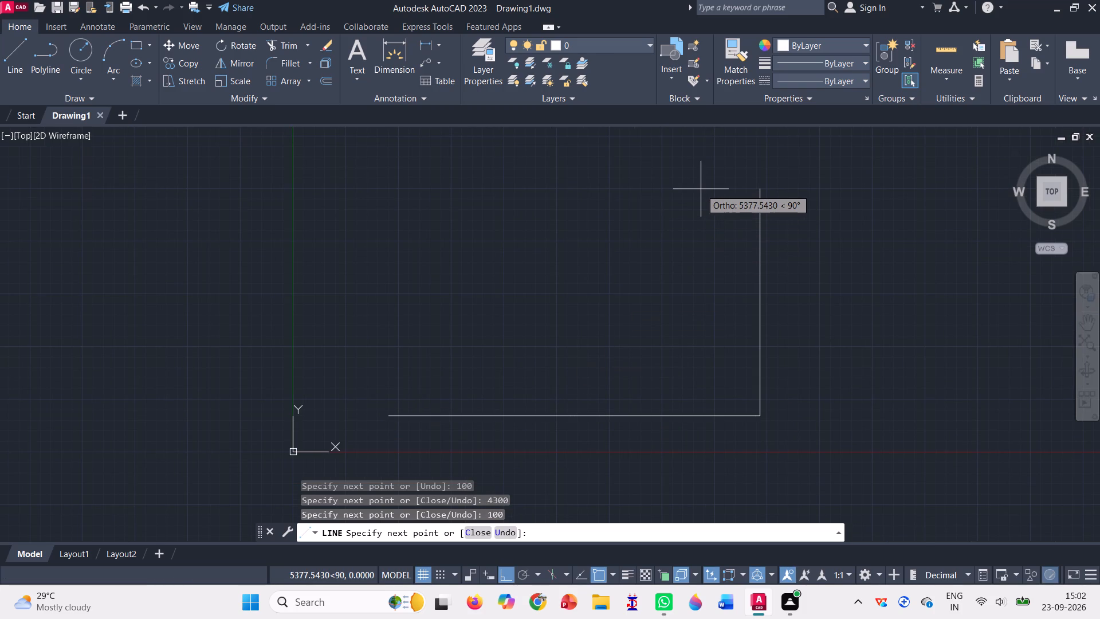
type("3300")
key("Return")
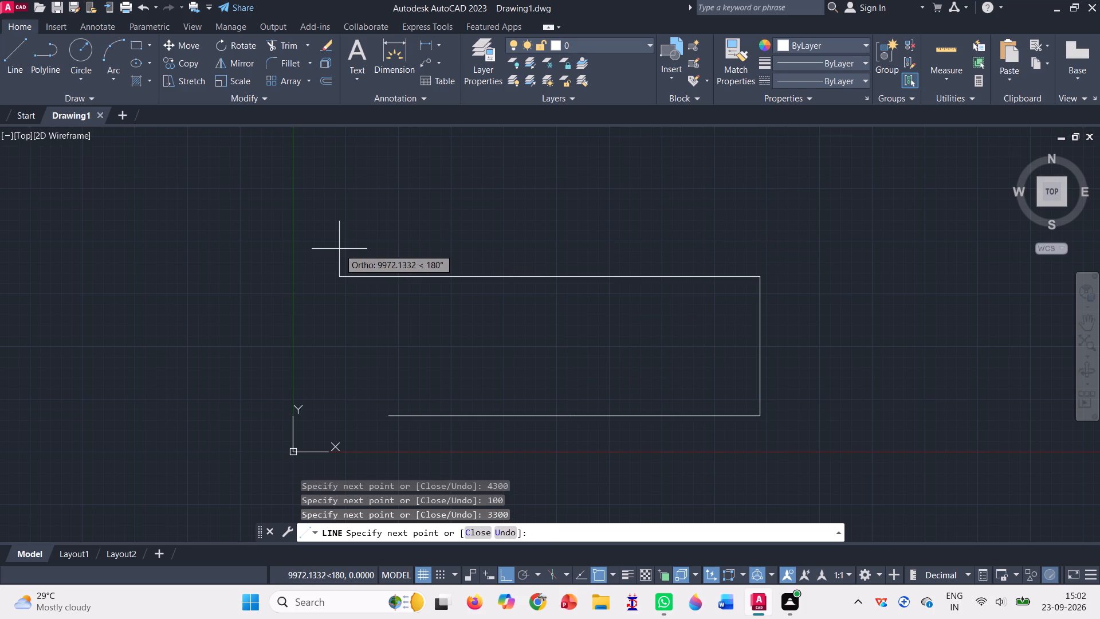
type("4300")
key("Return")
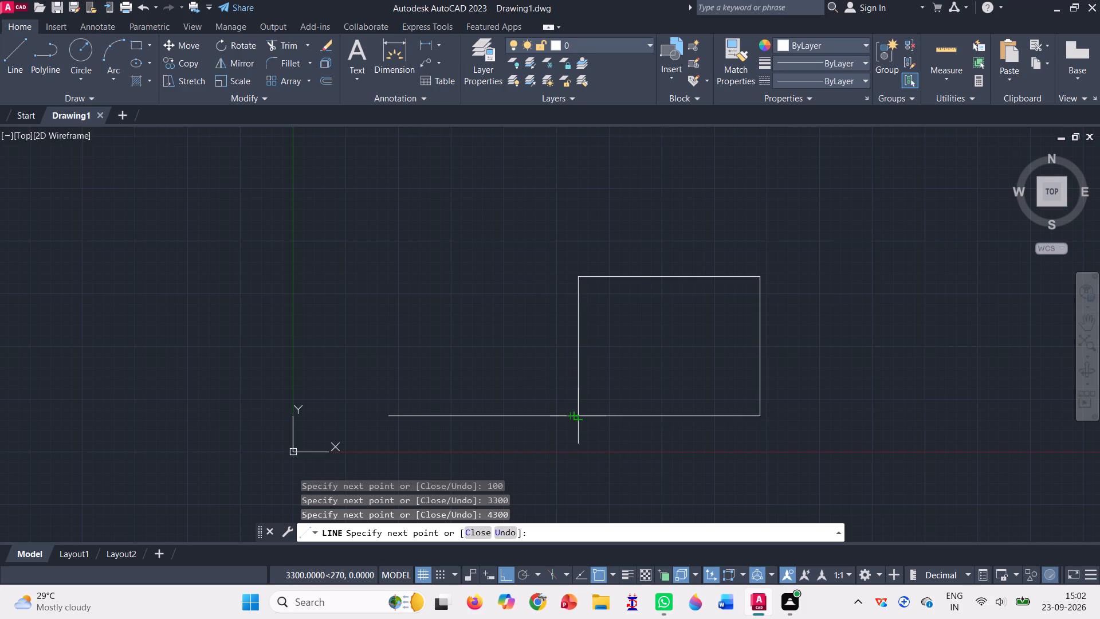
scroll(583, 416, "up", 1)
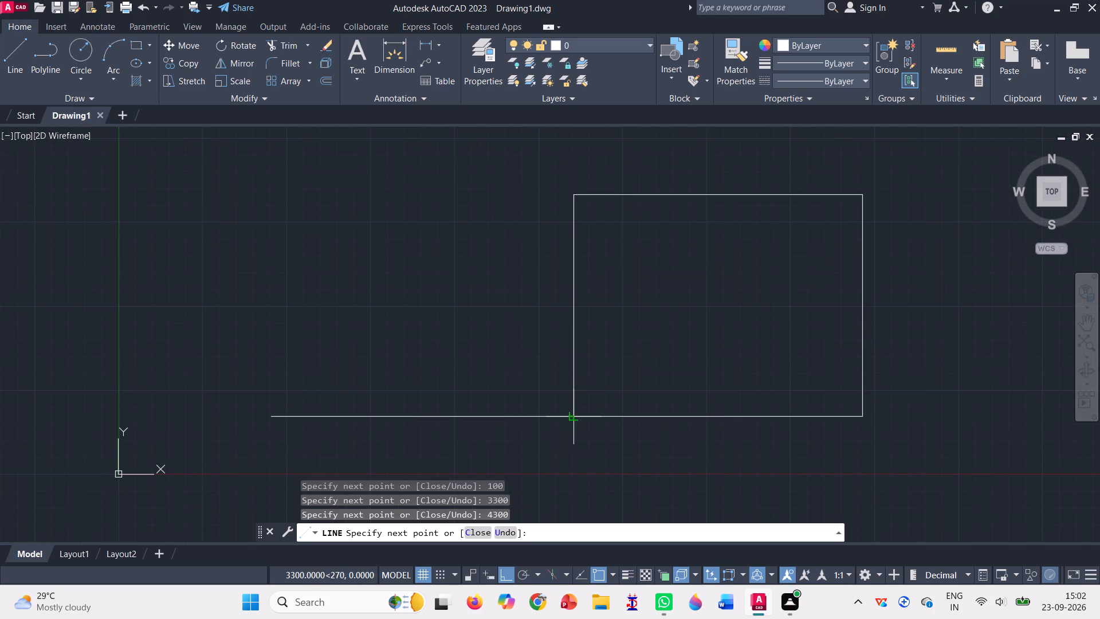
left_click(577, 417)
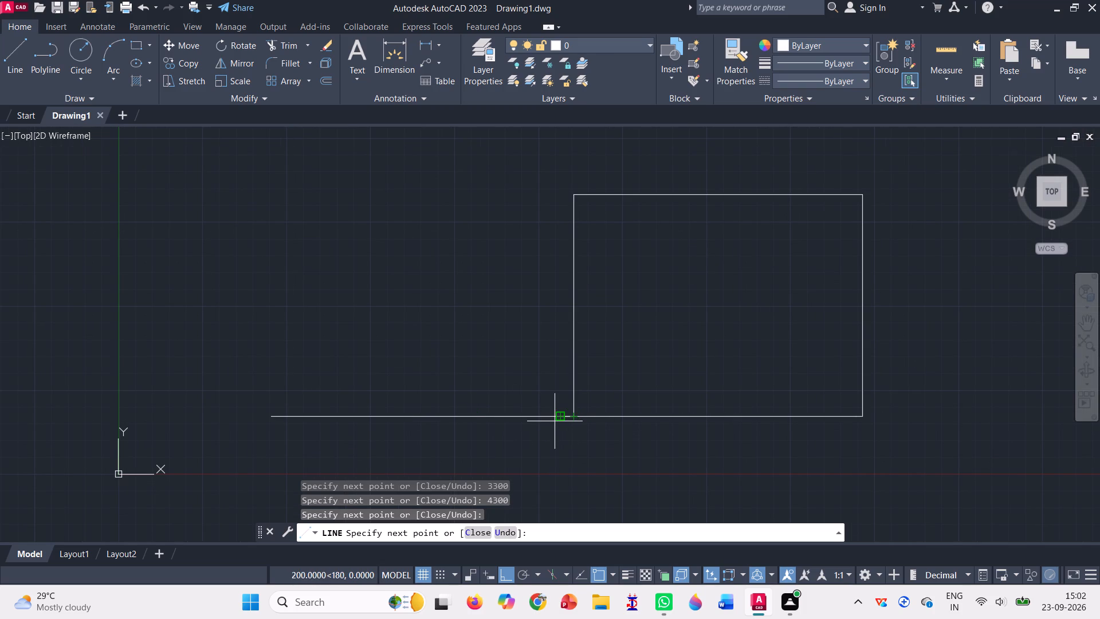
Continue the line 200 left along the baseline, 3300 up, 4300 left, and down to the baseline's start point.
left_click(558, 419)
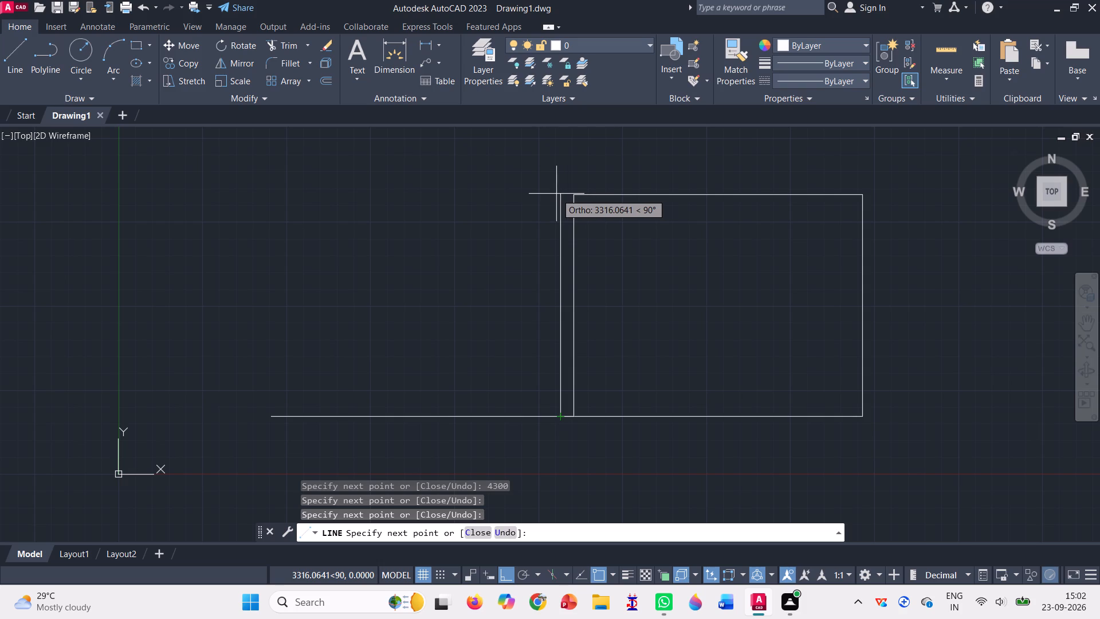
type("3300")
key("Return")
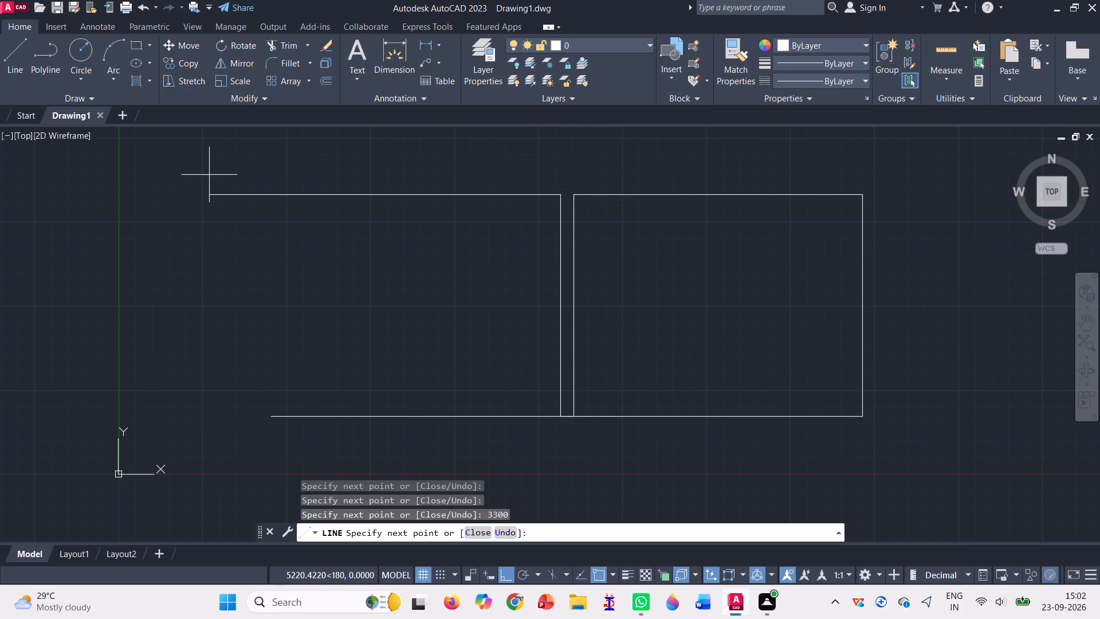
type("4300")
key("Return")
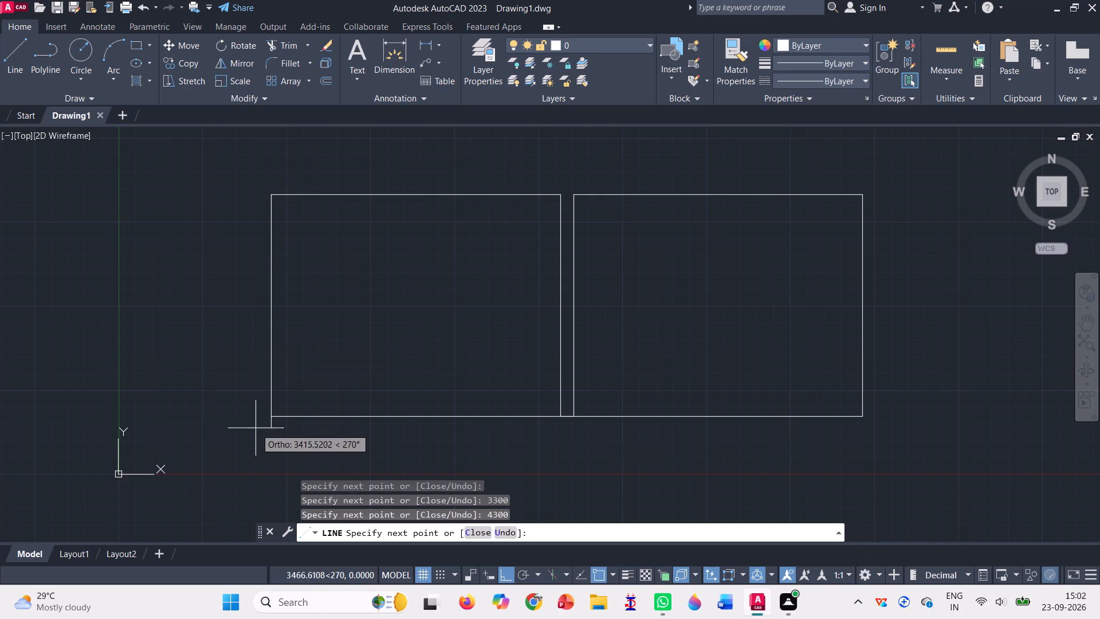
left_click(273, 412)
Extend the line 100 left and 3300 up, and close across the top to the right rectangle's upper-right corner.
type("100")
key("Return")
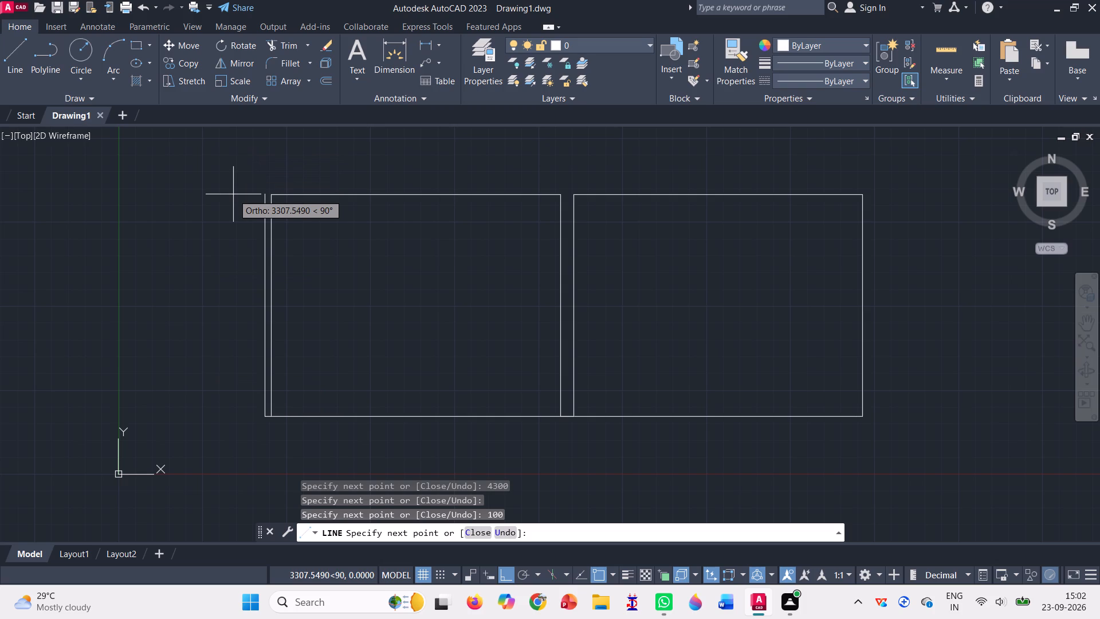
type("3300")
key("Return")
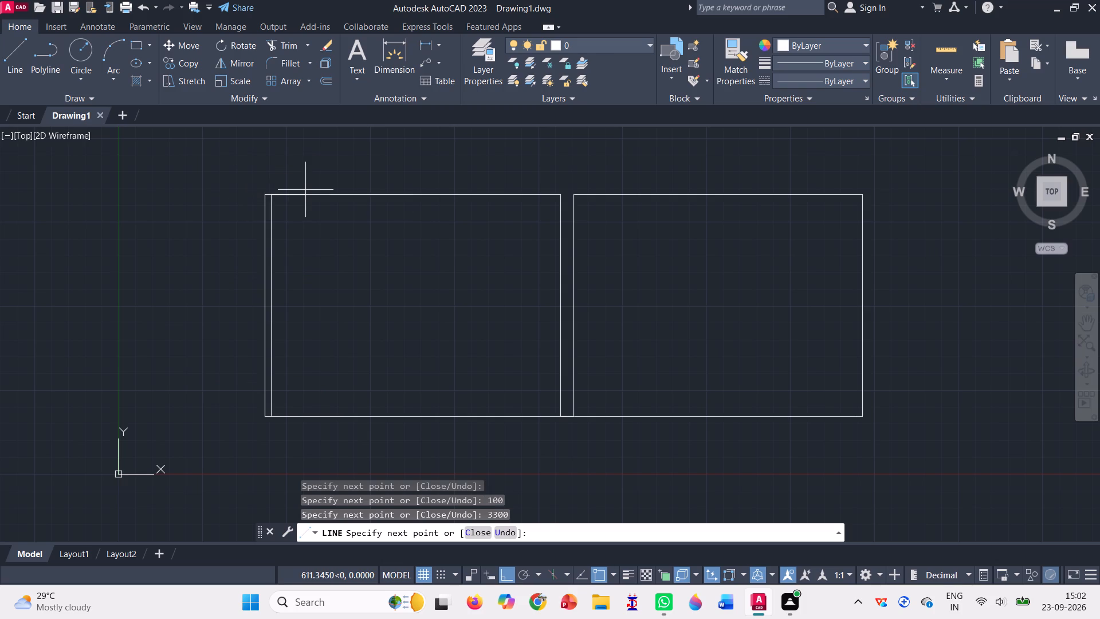
left_click(862, 192)
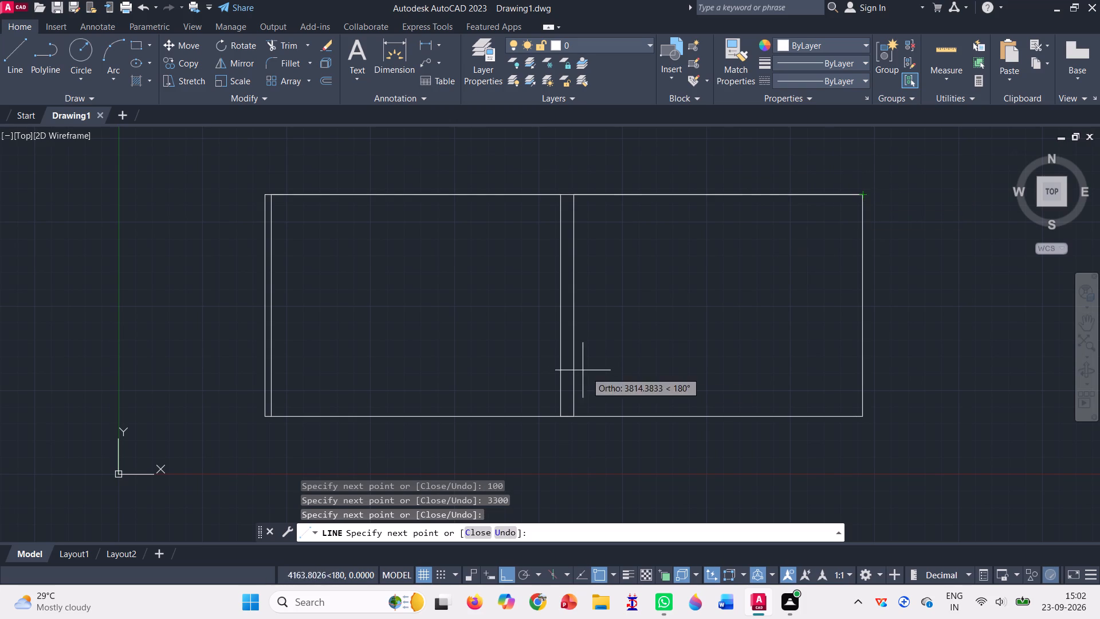
key("Escape")
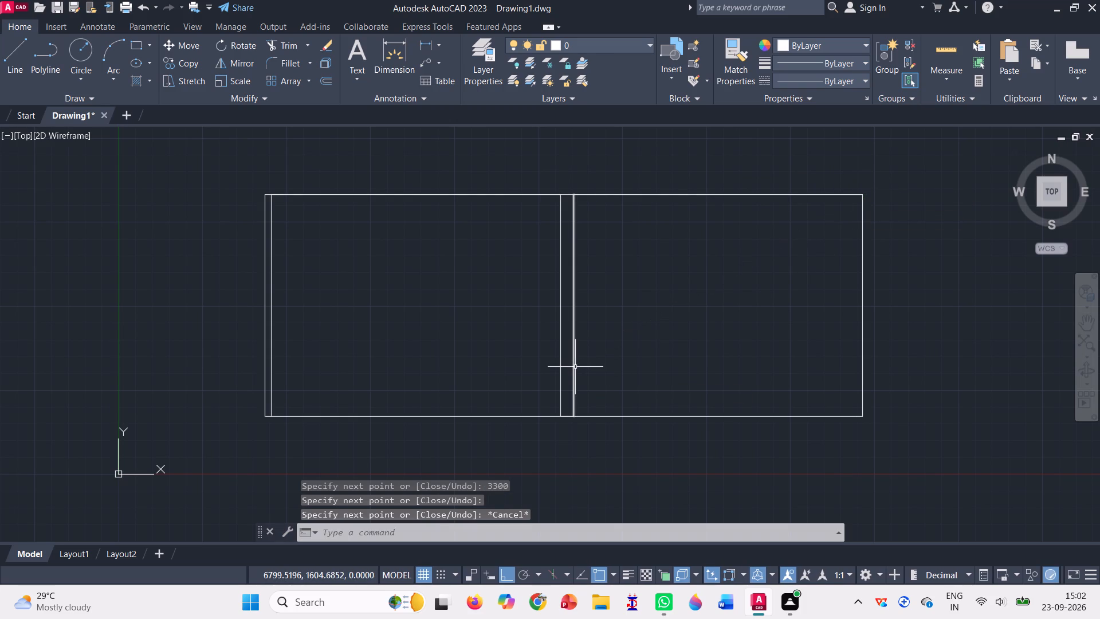
Check the gap between the two inner vertical lines at the top edge with a linear dimension, without placing it.
left_click(11, 50)
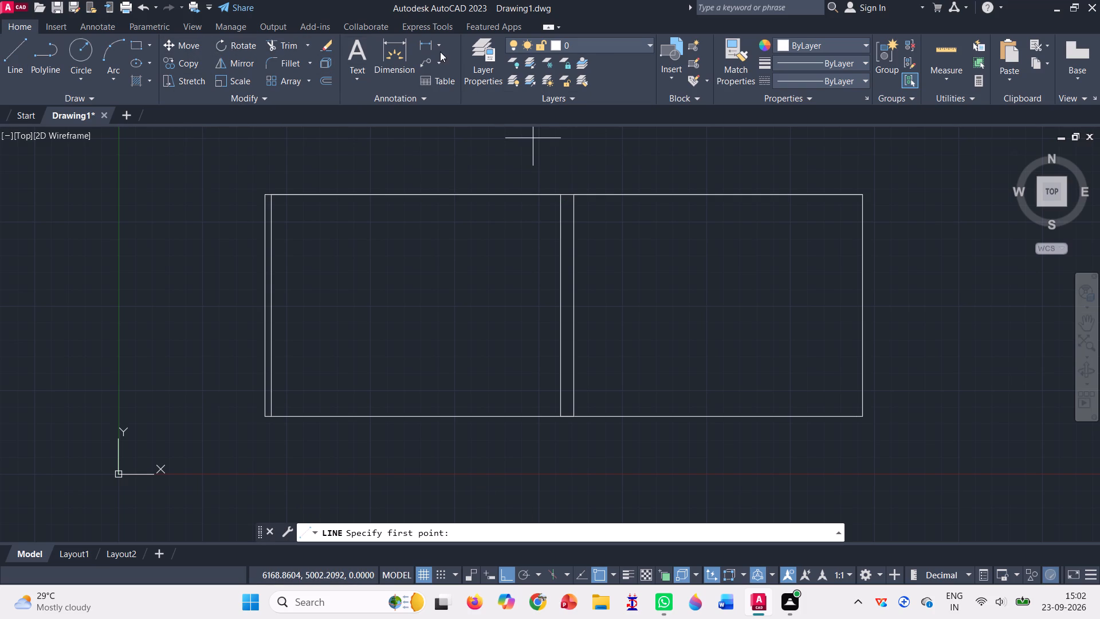
left_click(423, 40)
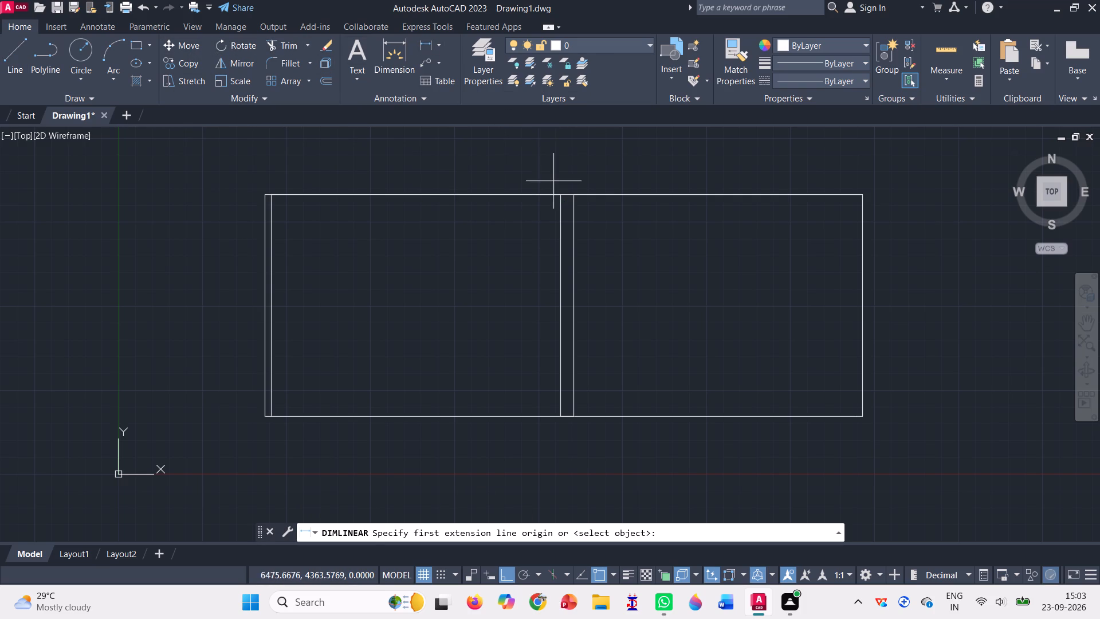
scroll(553, 181, "up", 2)
left_click(565, 220)
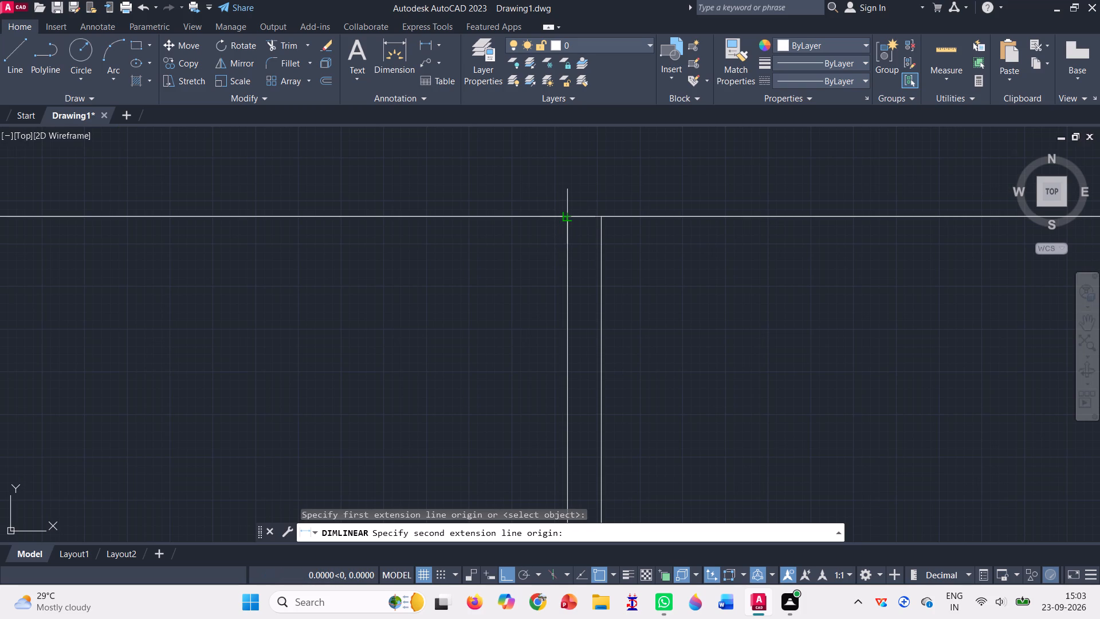
left_click(602, 221)
scroll(592, 202, "up", 4)
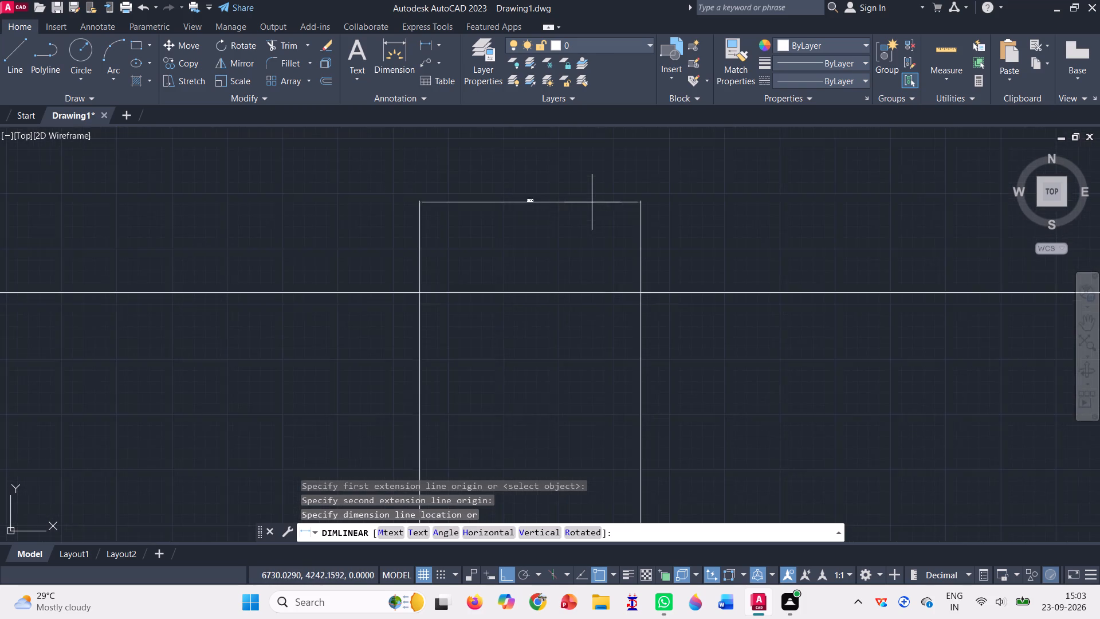
scroll(592, 202, "up", 2)
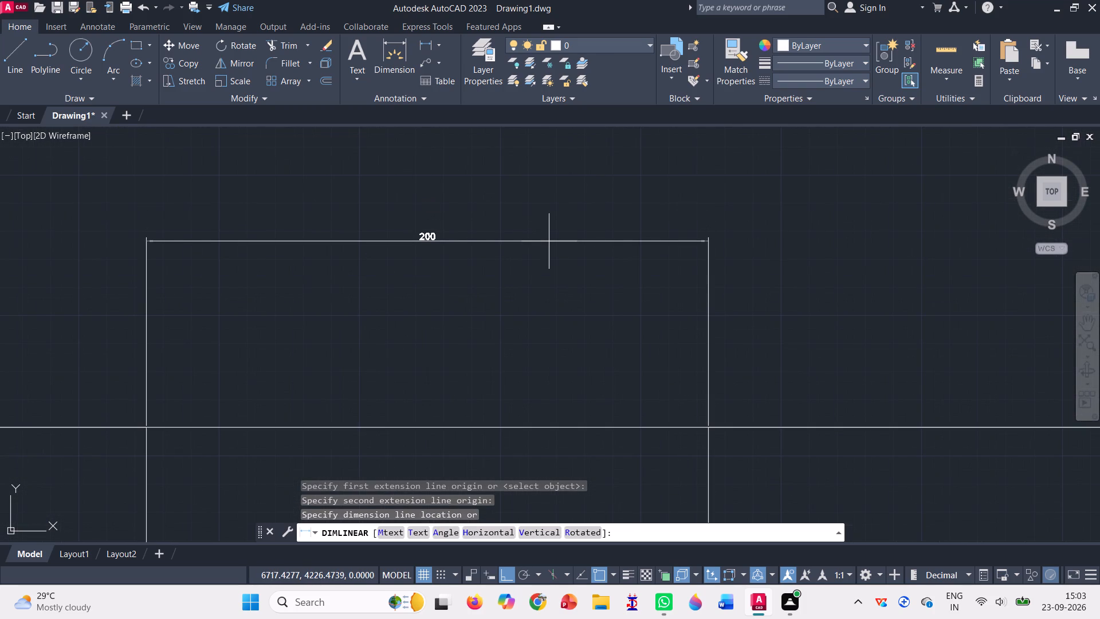
key("Escape")
Move the top line and the left rectangle's vertical and bottom lines 100 to the right, including the short bottom segment.
scroll(549, 241, "down", 7)
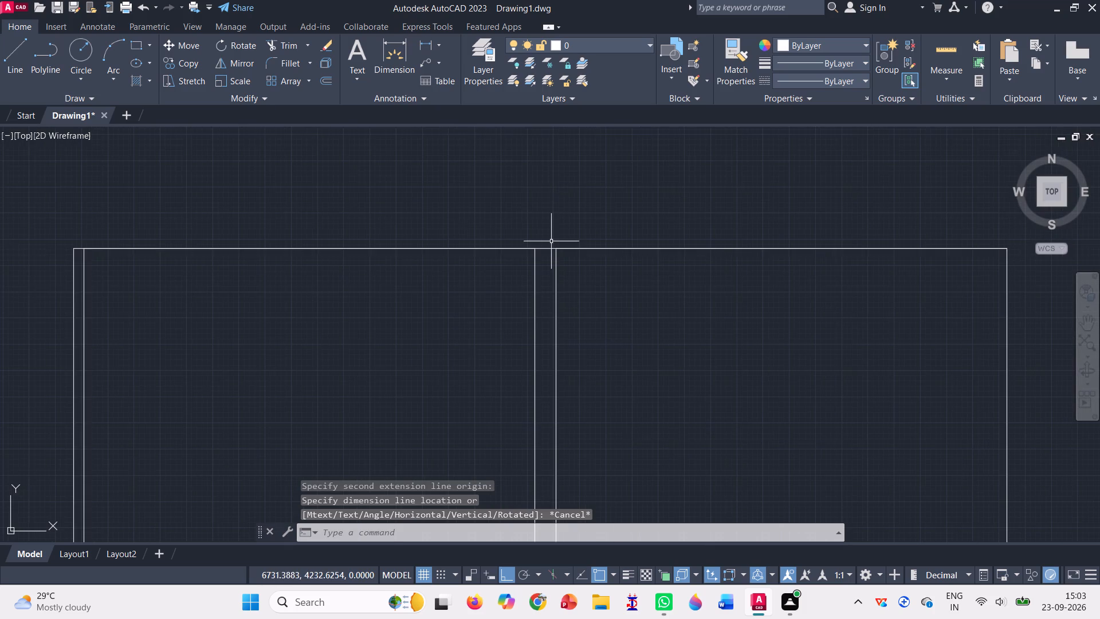
scroll(551, 241, "down", 2)
scroll(474, 222, "up", 1)
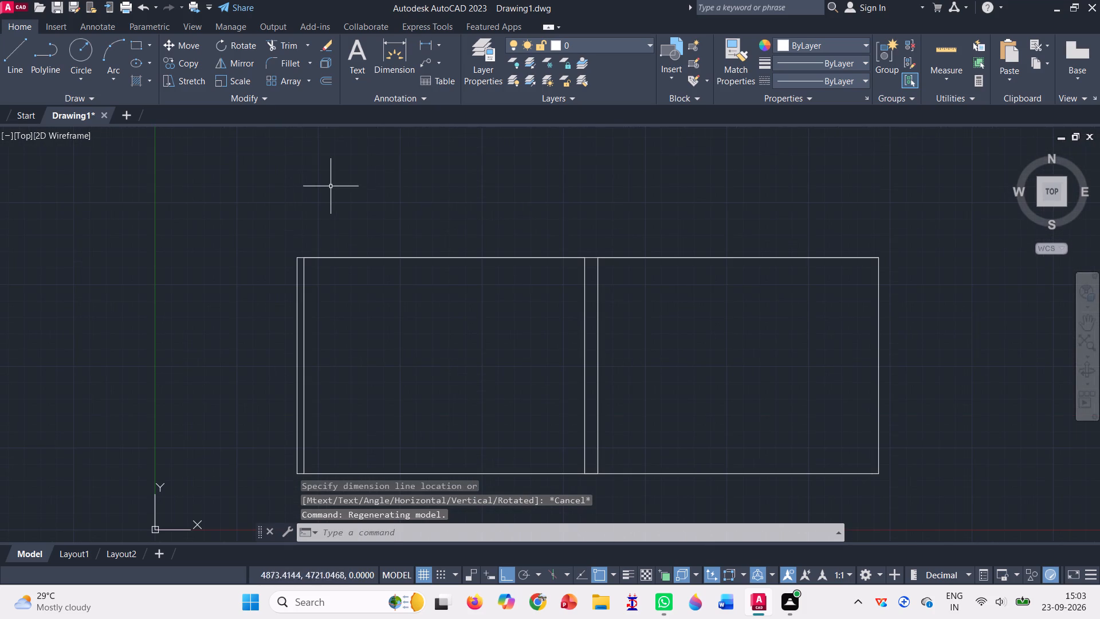
left_click(191, 48)
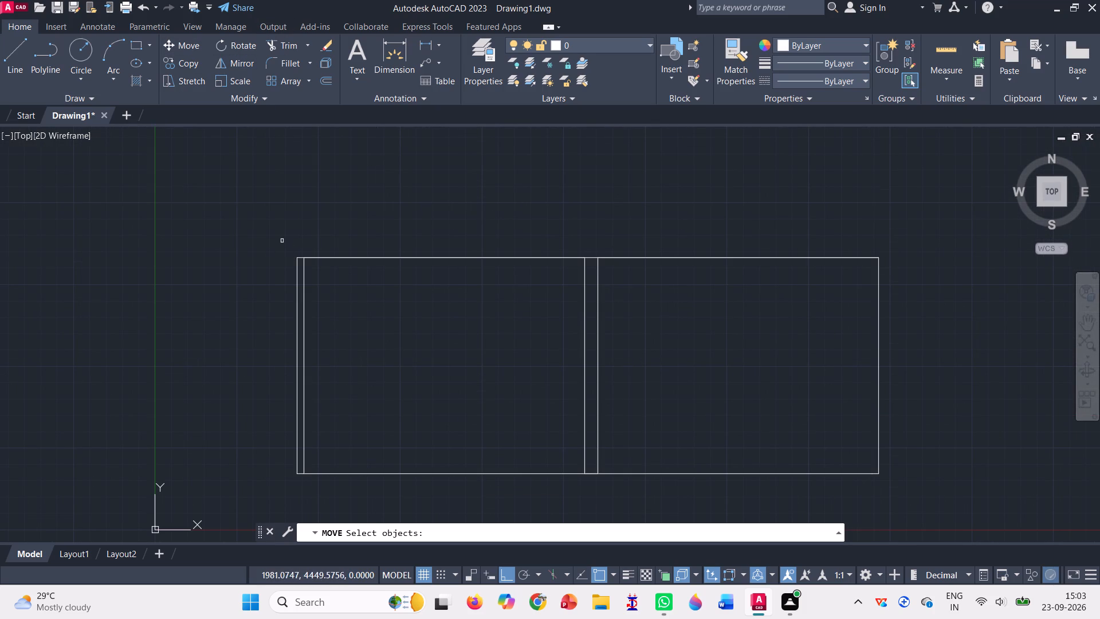
left_click(316, 257)
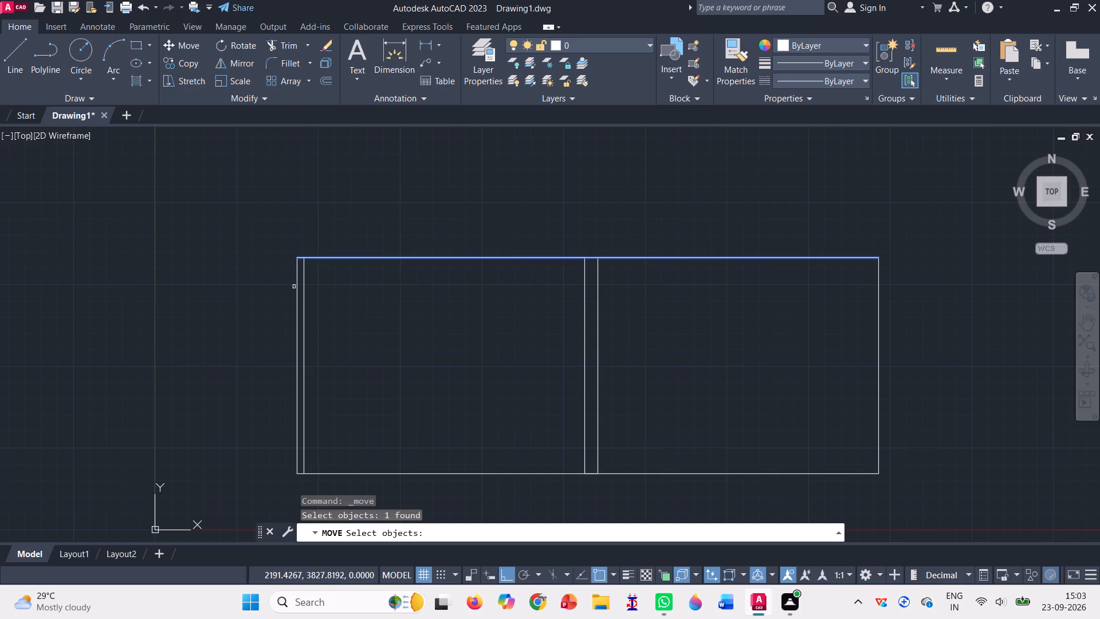
left_click(297, 287)
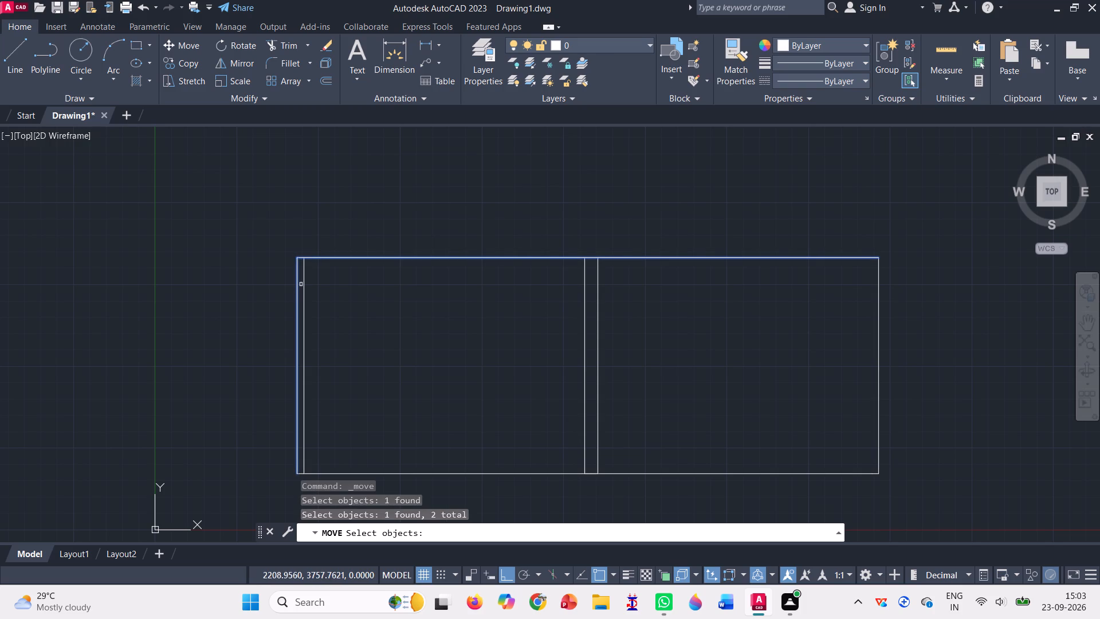
left_click(302, 286)
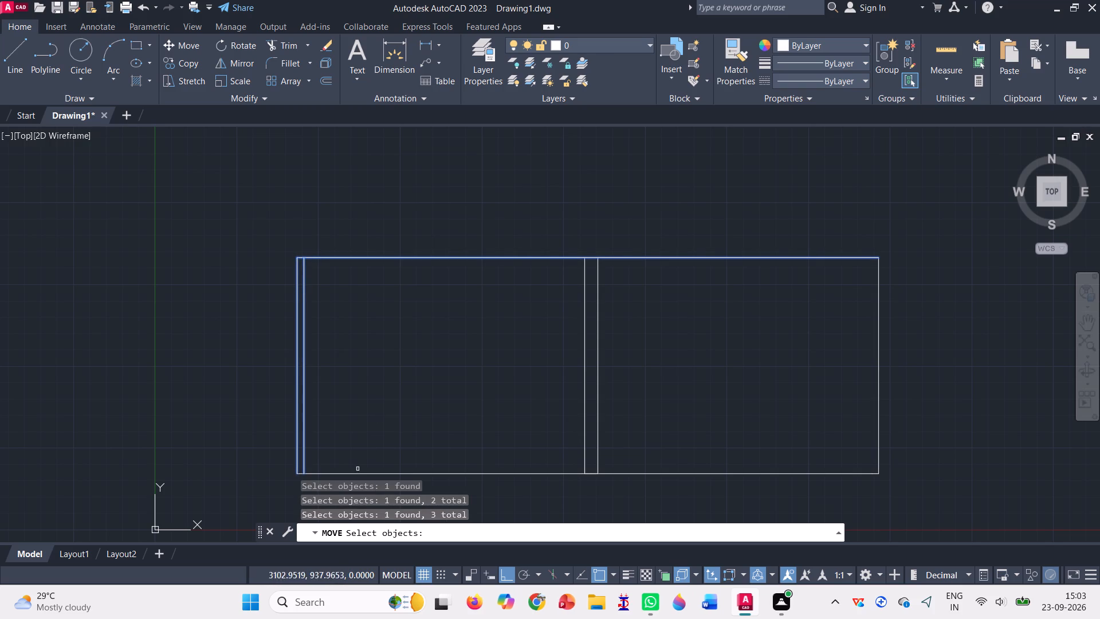
left_click(361, 475)
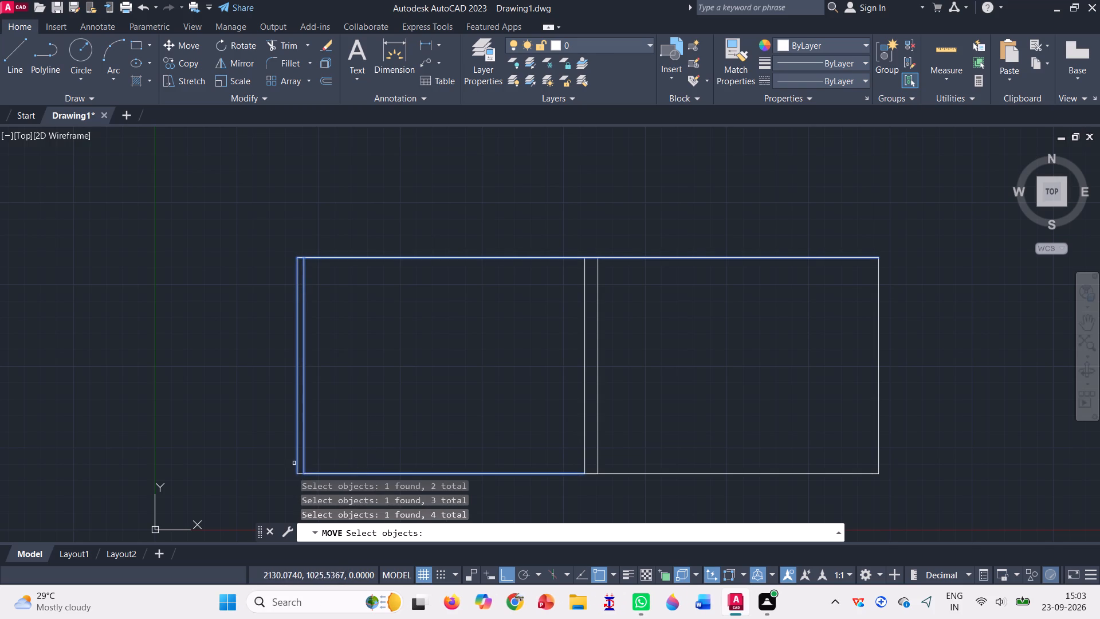
scroll(294, 461, "up", 5)
scroll(355, 236, "down", 4)
scroll(339, 324, "up", 3)
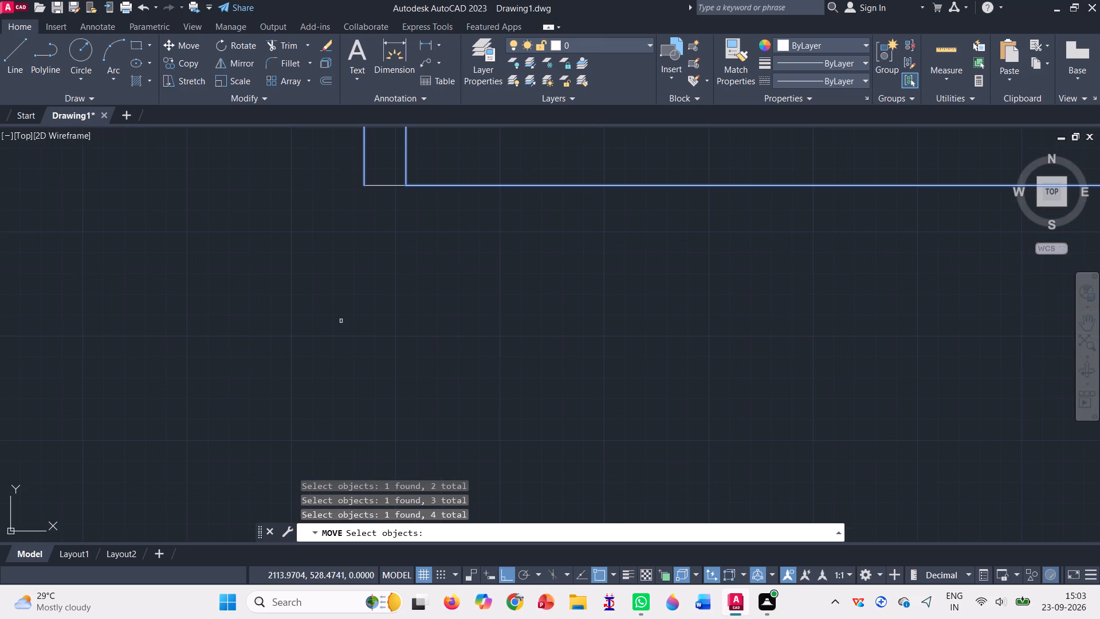
left_click(386, 185)
scroll(265, 264, "down", 4)
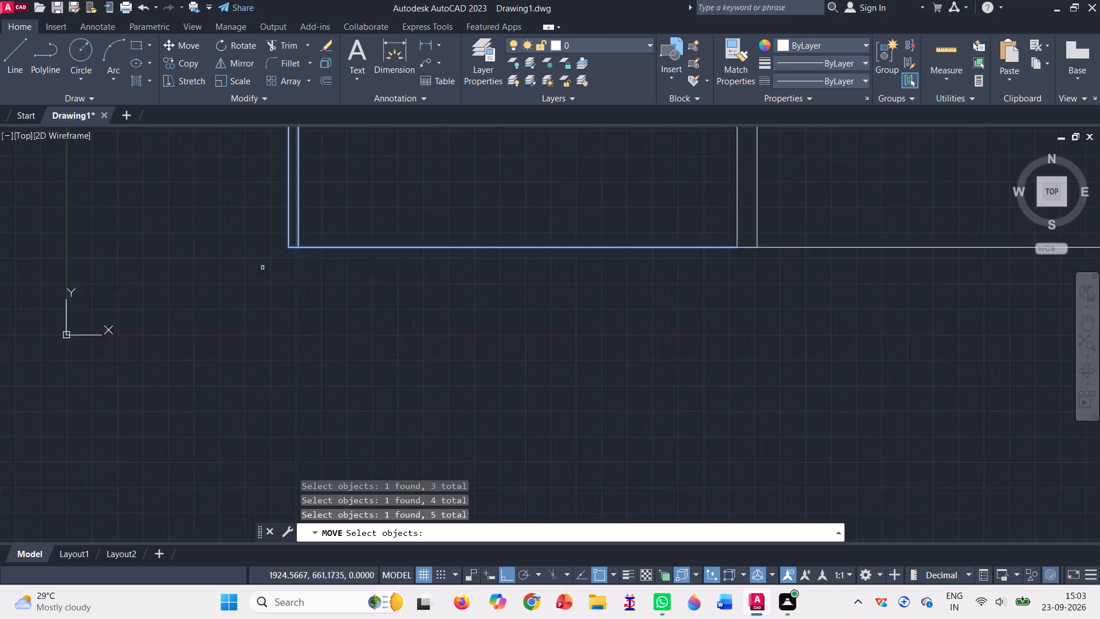
scroll(261, 271, "down", 2)
scroll(353, 219, "up", 3)
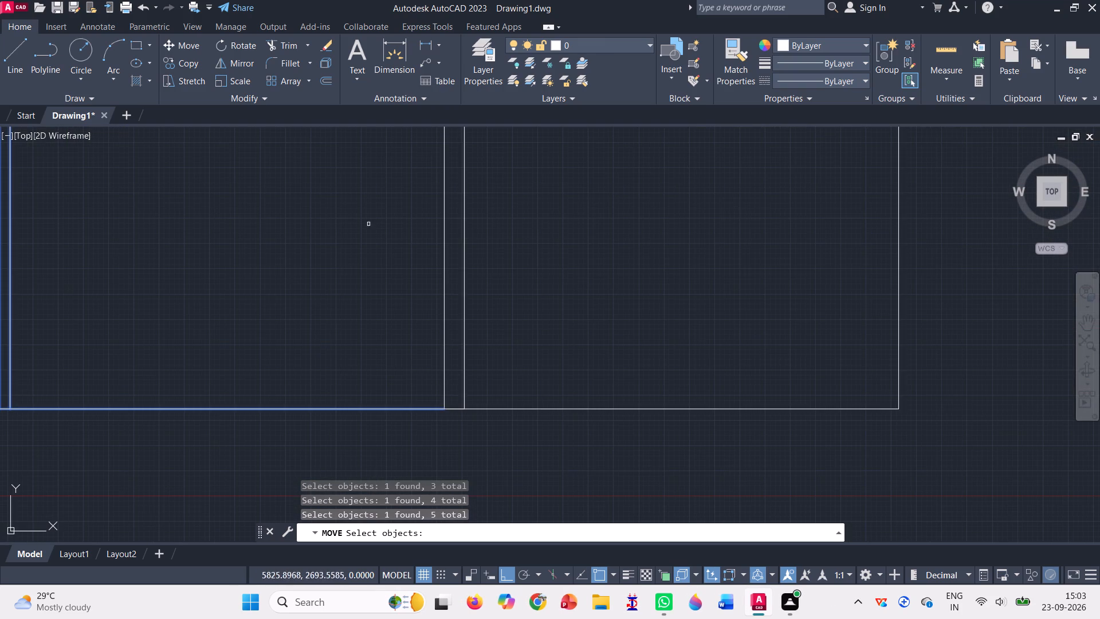
left_click(443, 241)
scroll(404, 306, "down", 2)
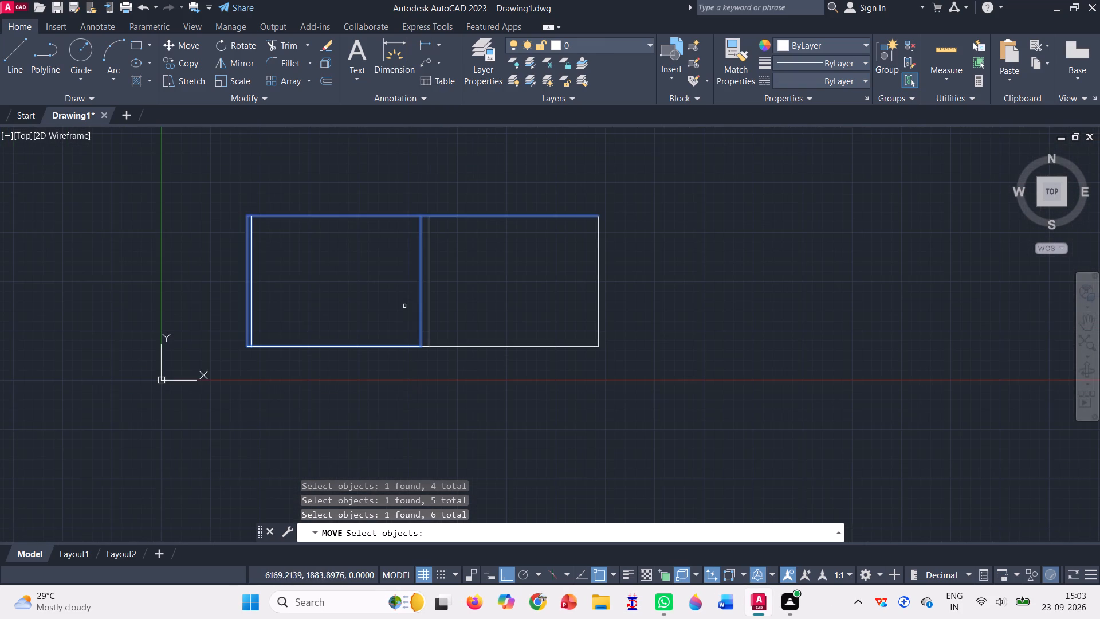
scroll(414, 218, "up", 2)
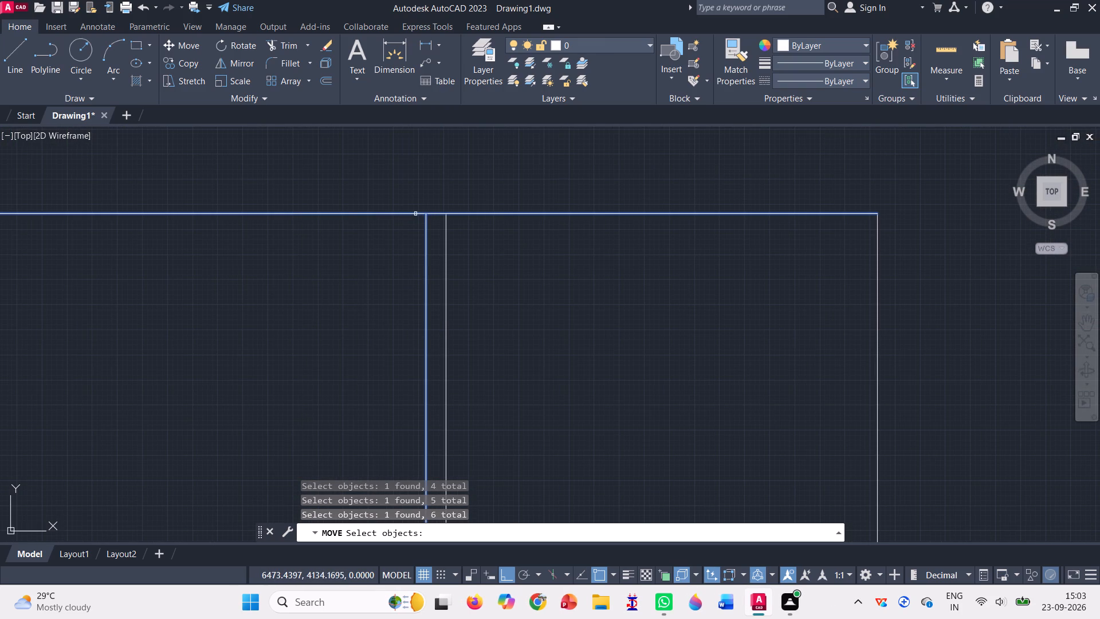
key("Return")
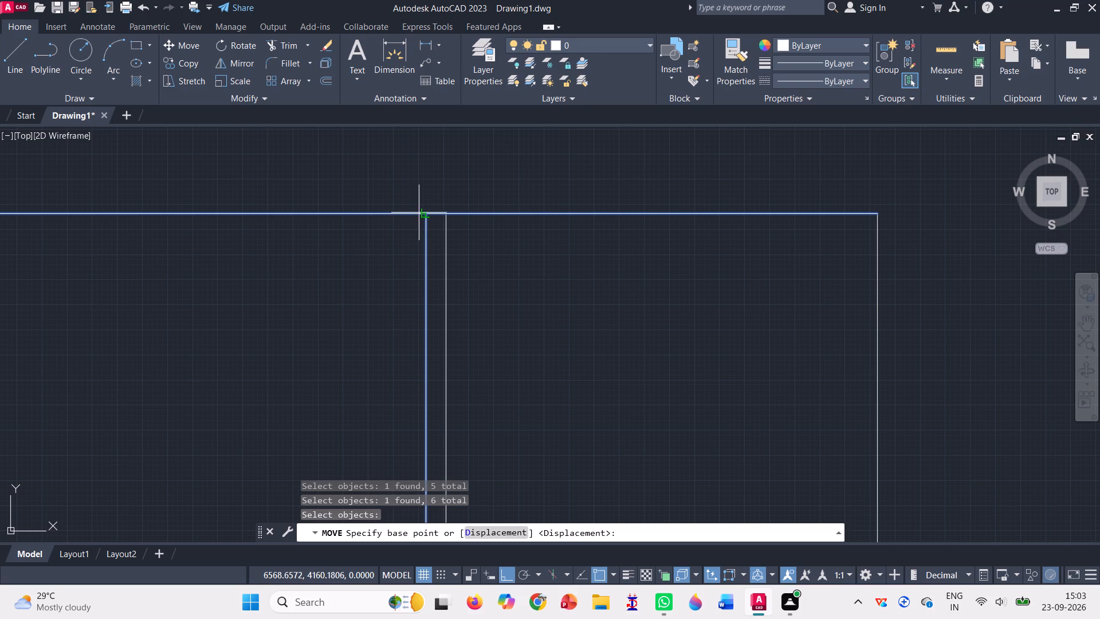
left_click(428, 214)
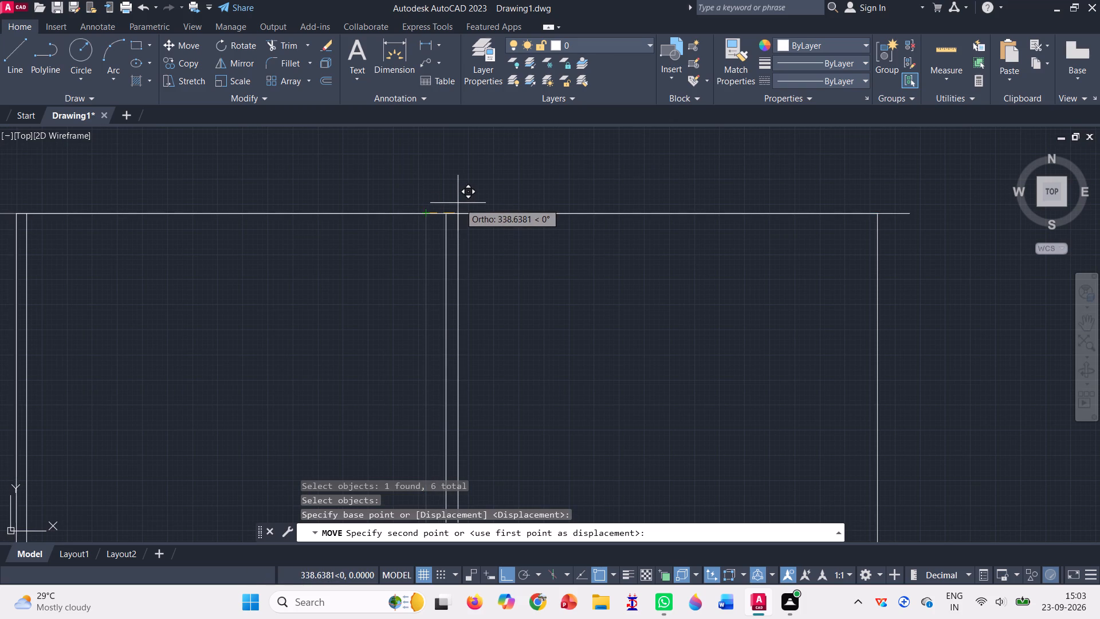
type("100")
key("Return")
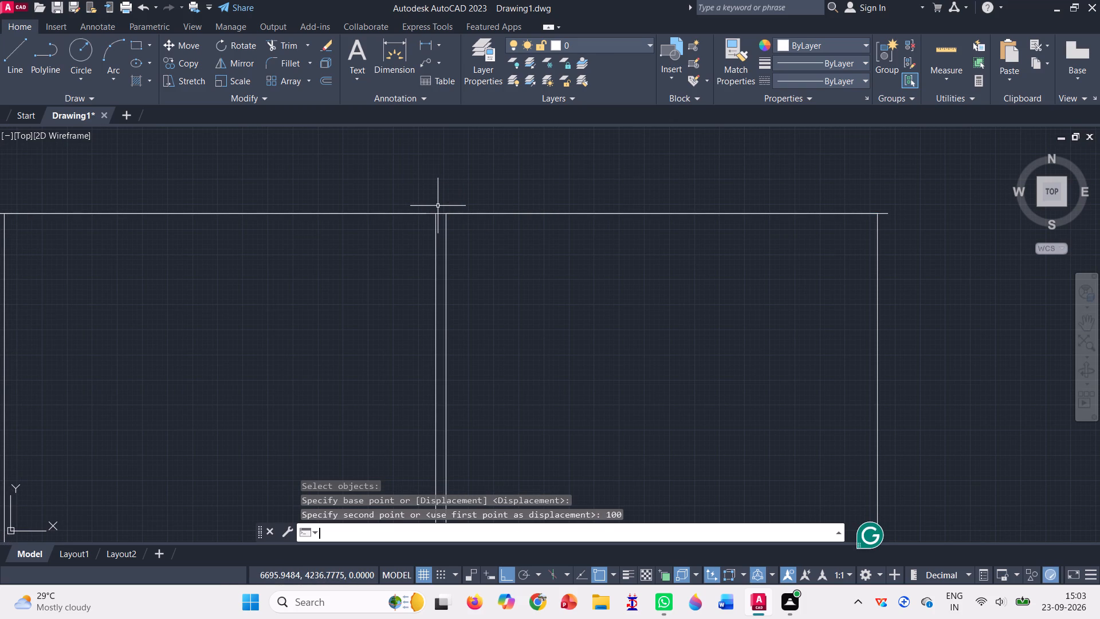
Draw a vertical line from the top line's right end 3300 down, and extend it another 100 down.
left_click(277, 48)
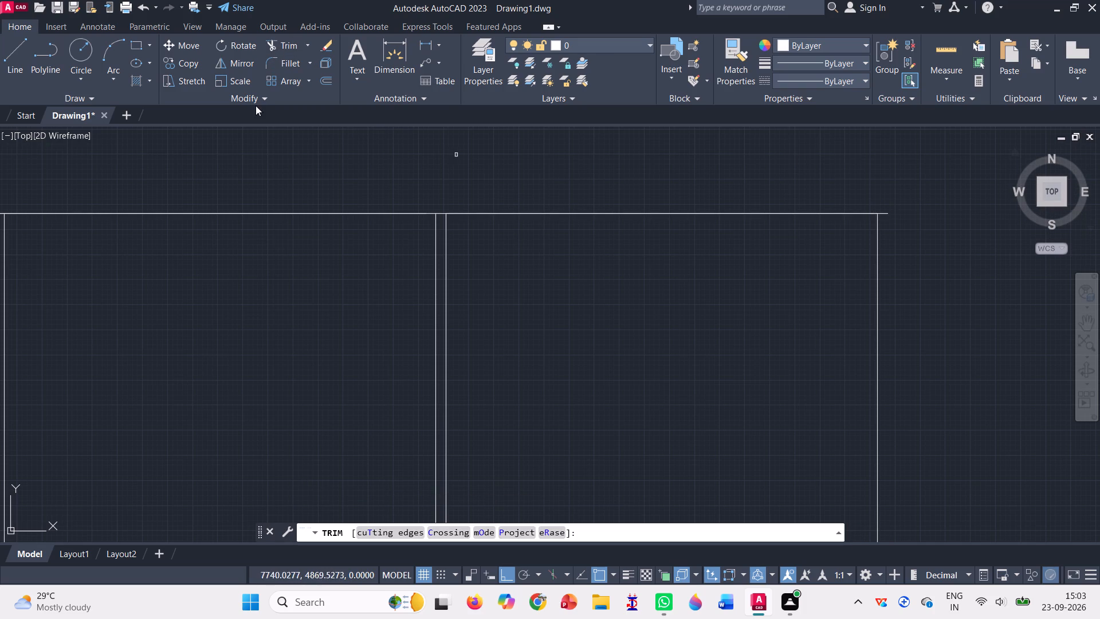
key("Escape")
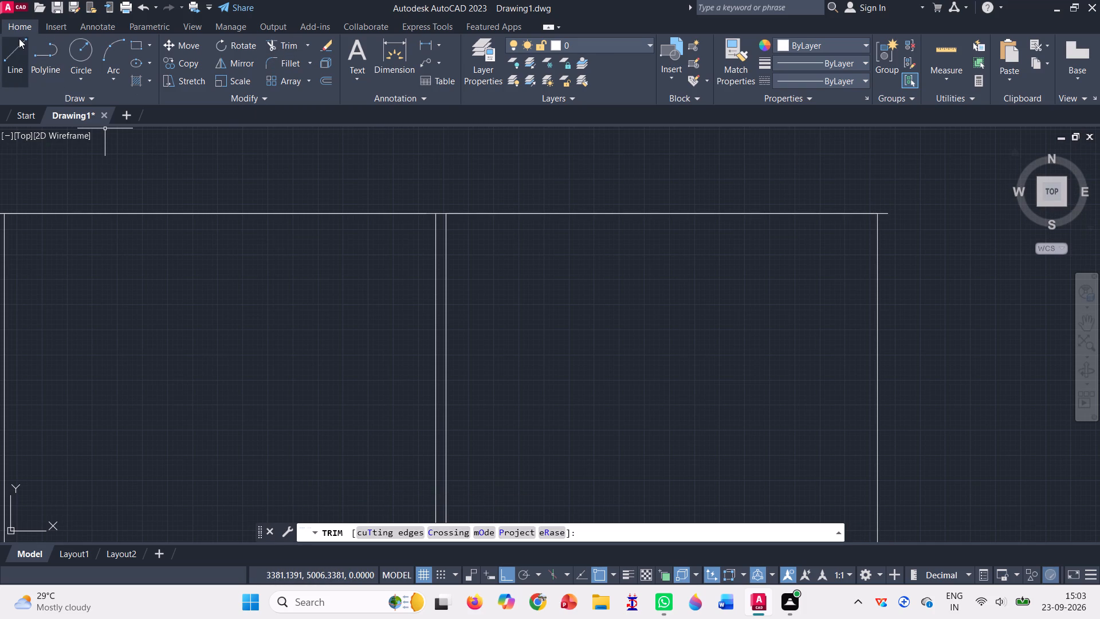
left_click(19, 57)
scroll(772, 252, "down", 2)
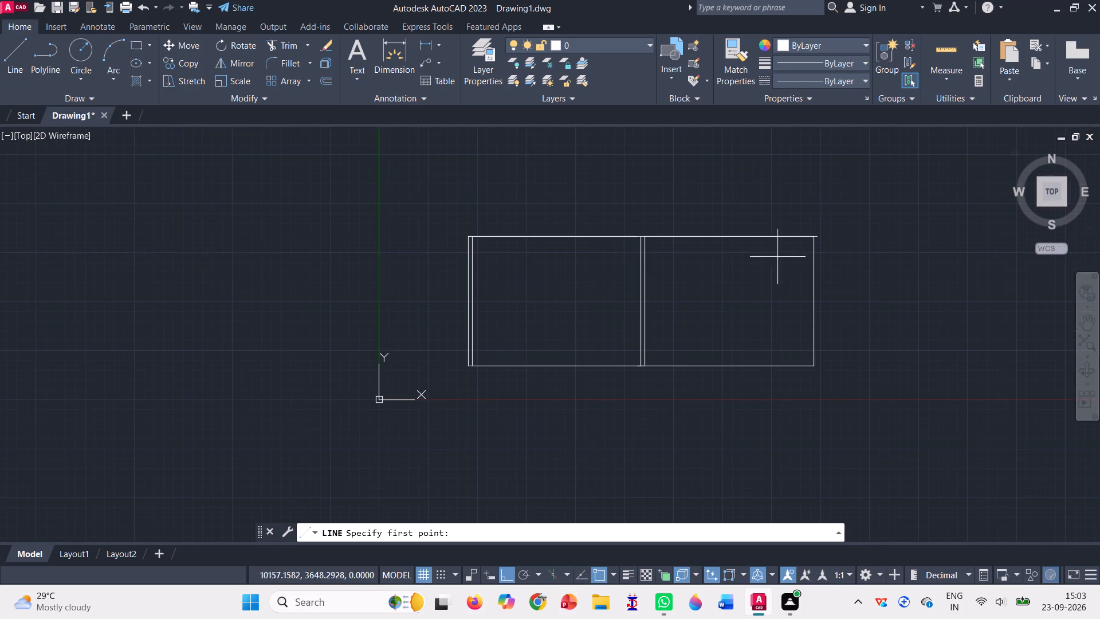
scroll(831, 246, "up", 1)
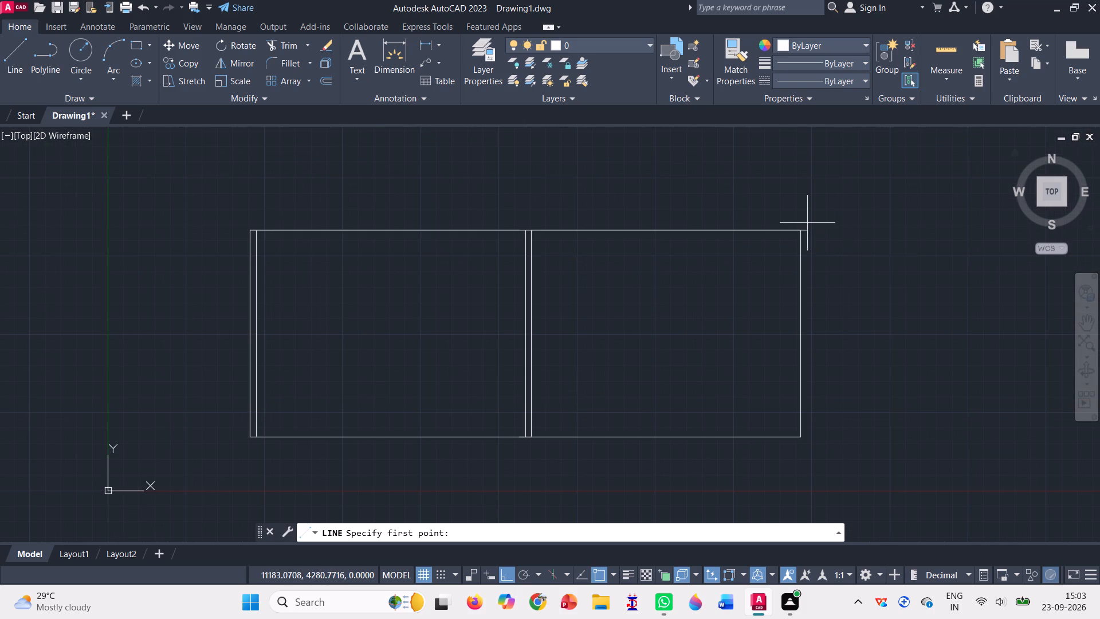
left_click(809, 232)
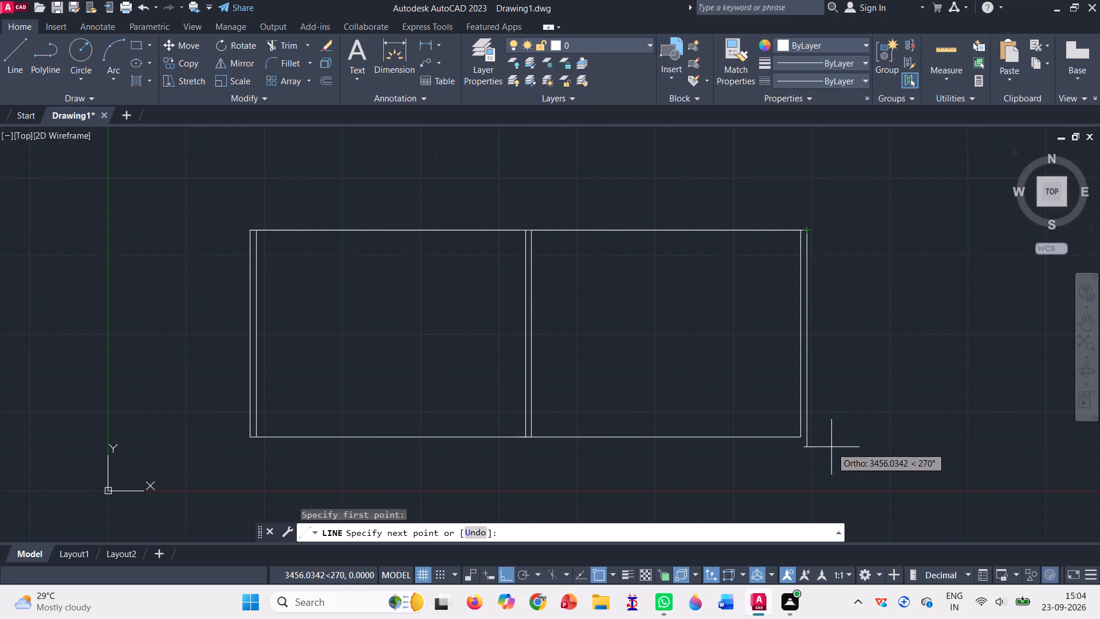
type("3300")
key("Return")
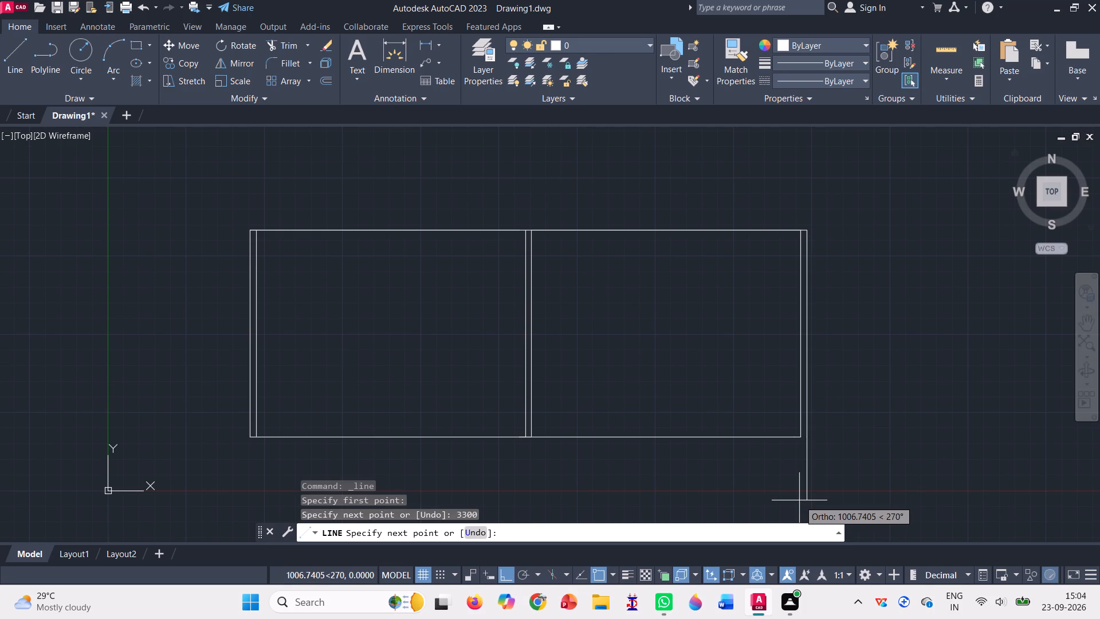
type("100")
key("Return")
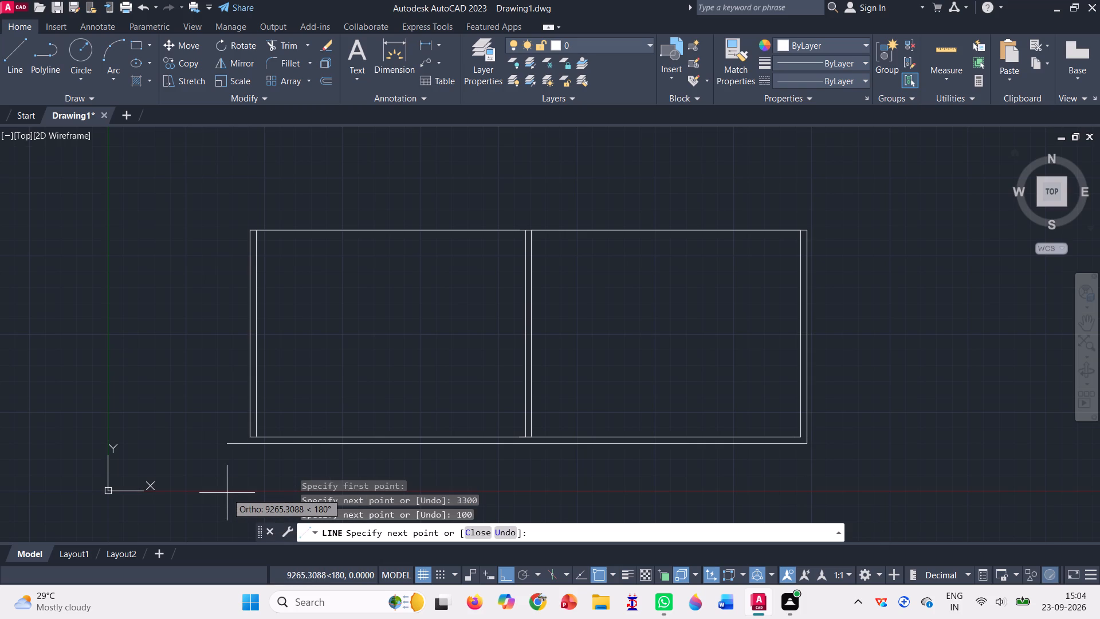
Continue the line 4300 left, on to below the outer left vertical, and 100 up to its lower end.
key("7")
key("BackSpace")
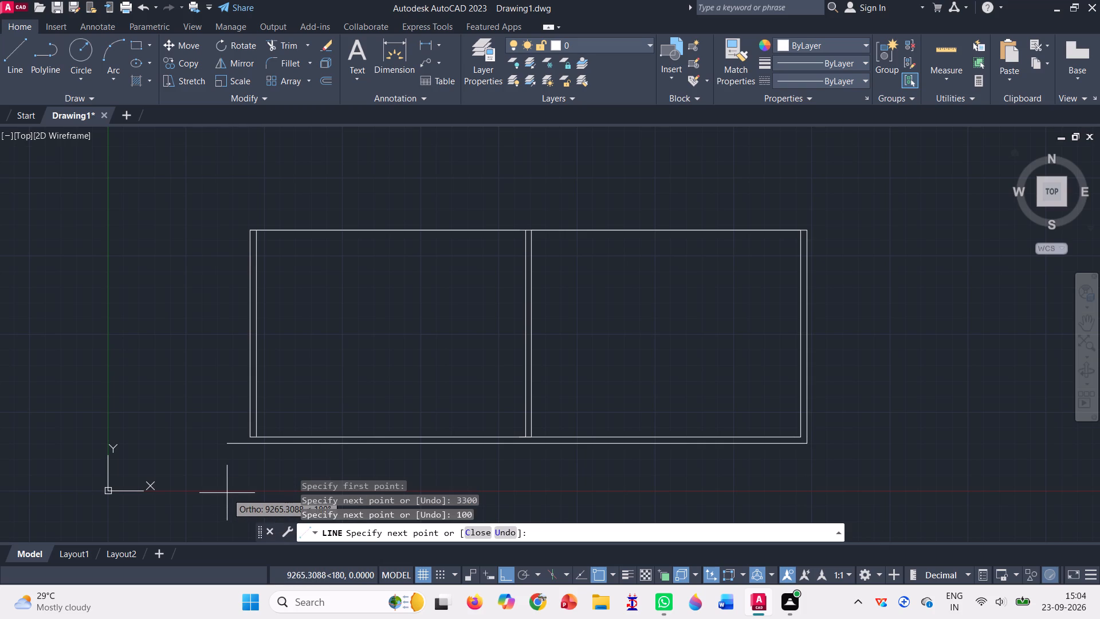
type("4300")
key("Return")
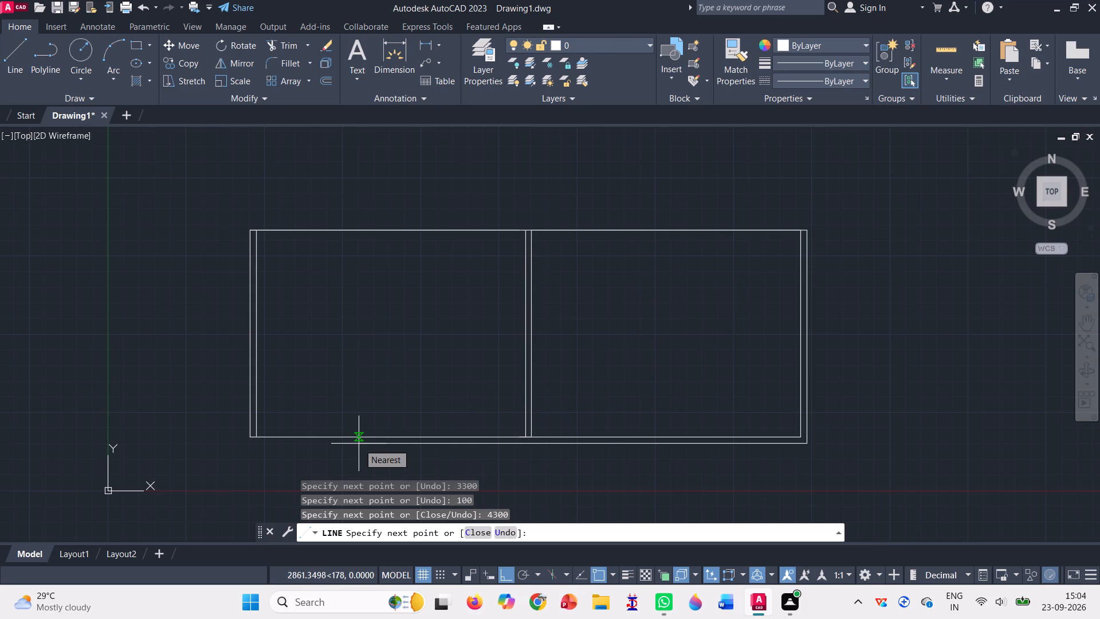
left_click(252, 444)
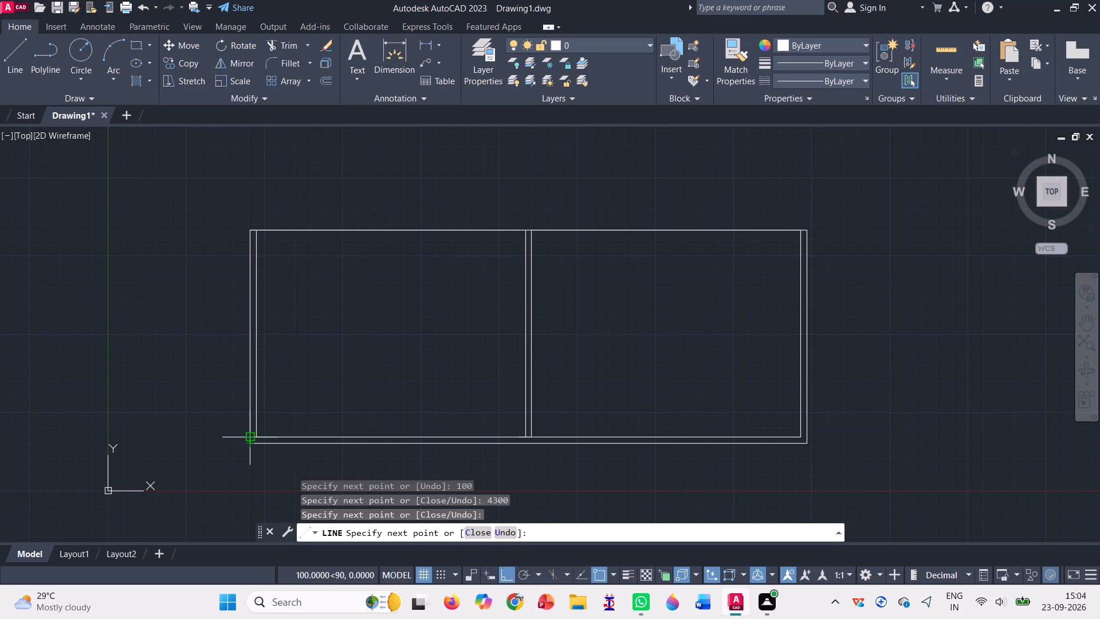
left_click(250, 437)
key("Escape")
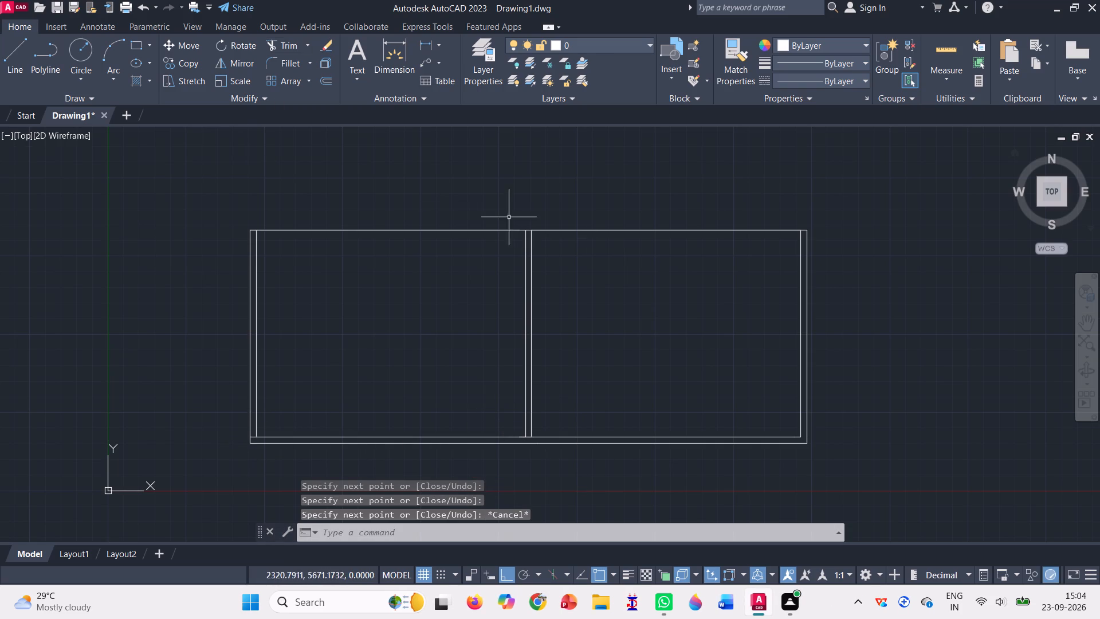
Place a linear dimension above the right rectangle's top edge, spanning the rectangle's inner width.
left_click(423, 43)
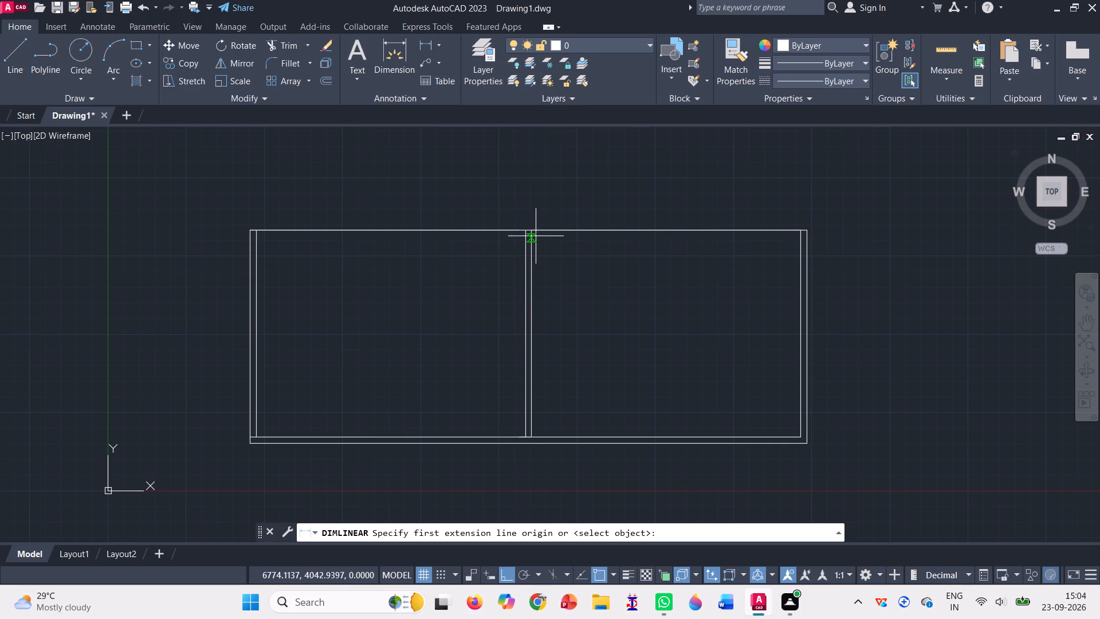
left_click(534, 230)
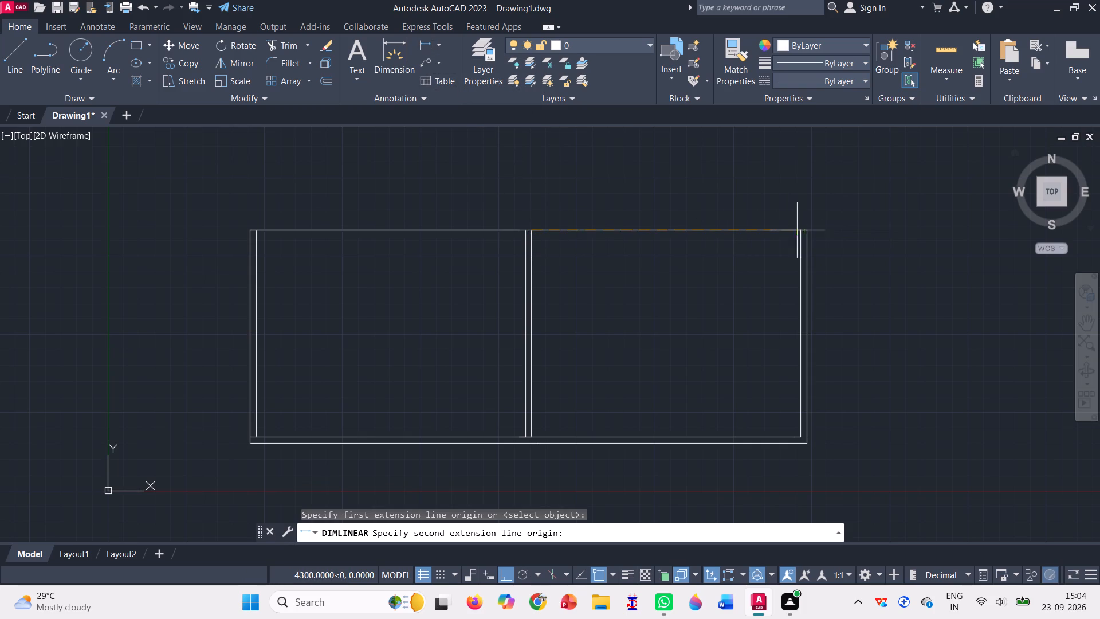
left_click(799, 230)
left_click(782, 204)
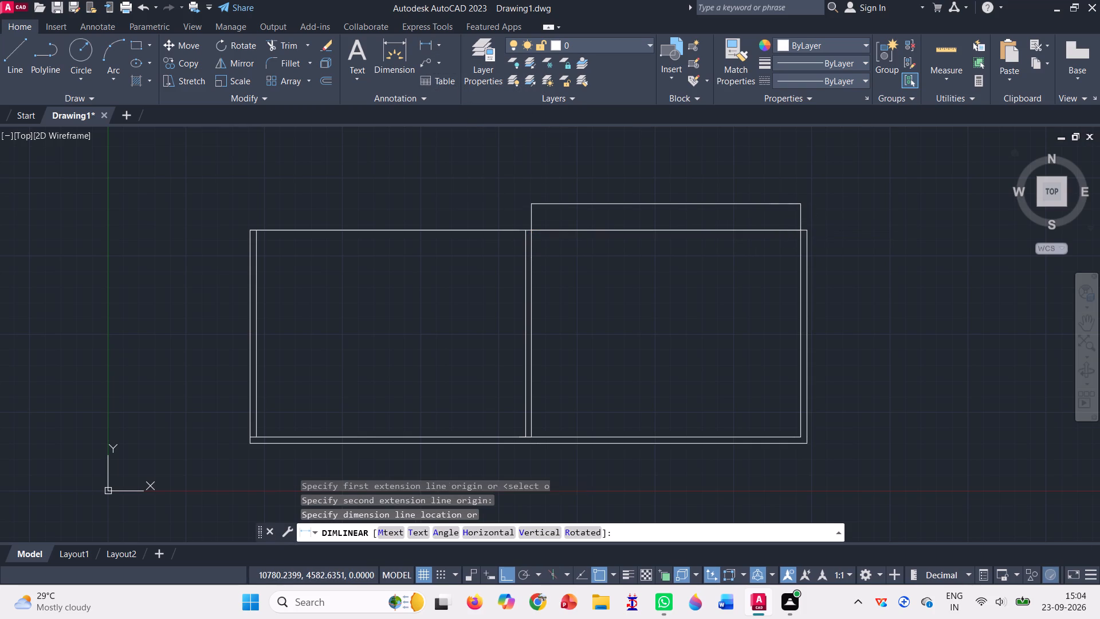
scroll(664, 210, "up", 3)
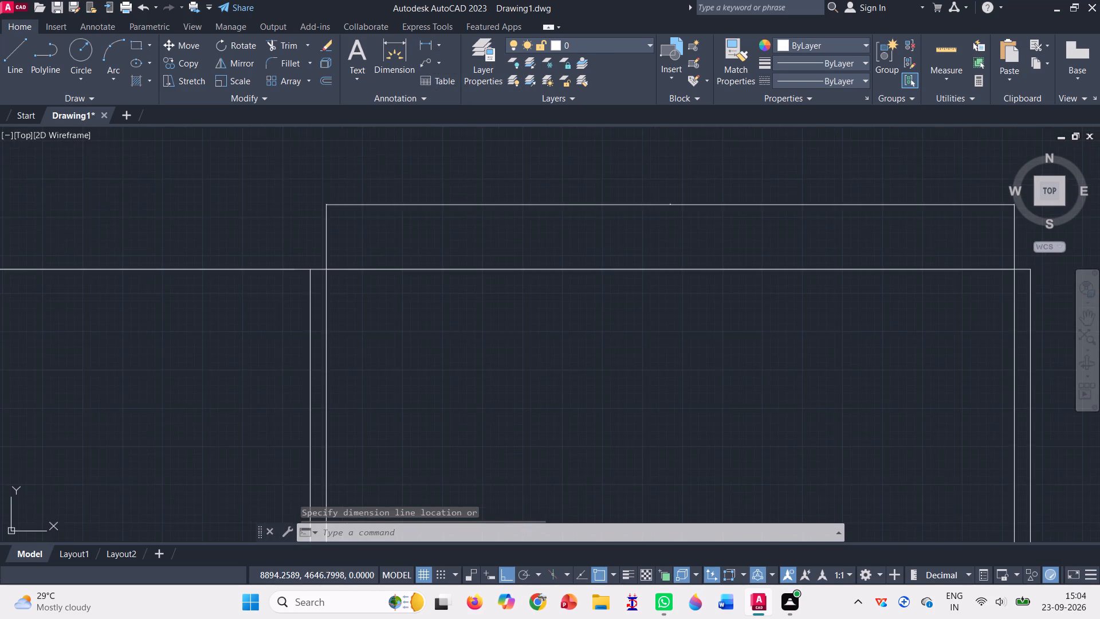
scroll(672, 167, "up", 3)
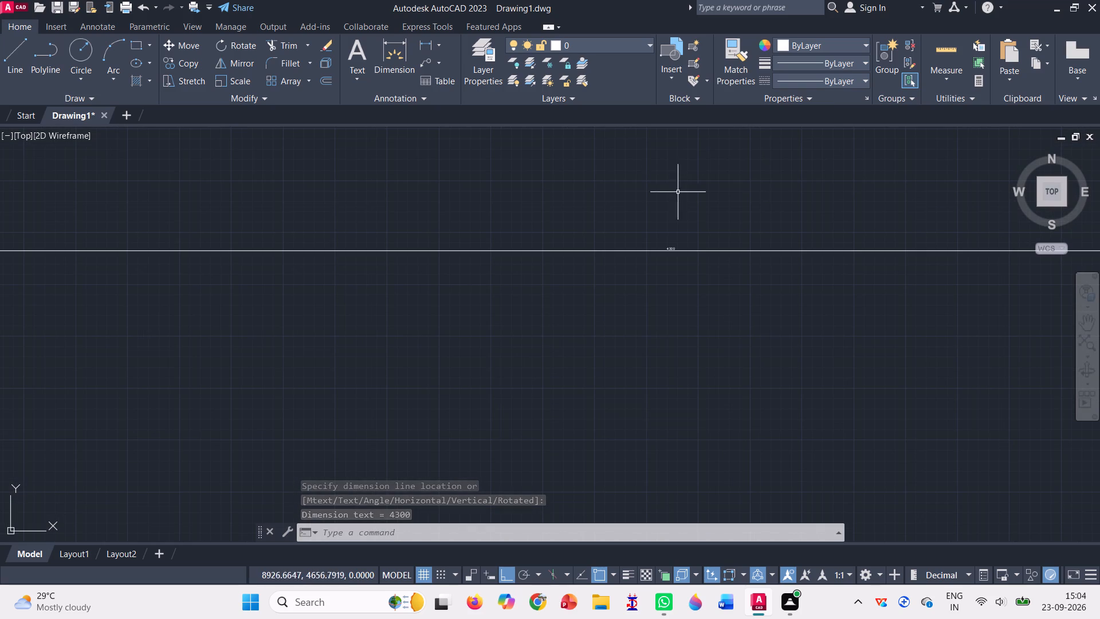
scroll(671, 234, "up", 3)
scroll(671, 234, "down", 13)
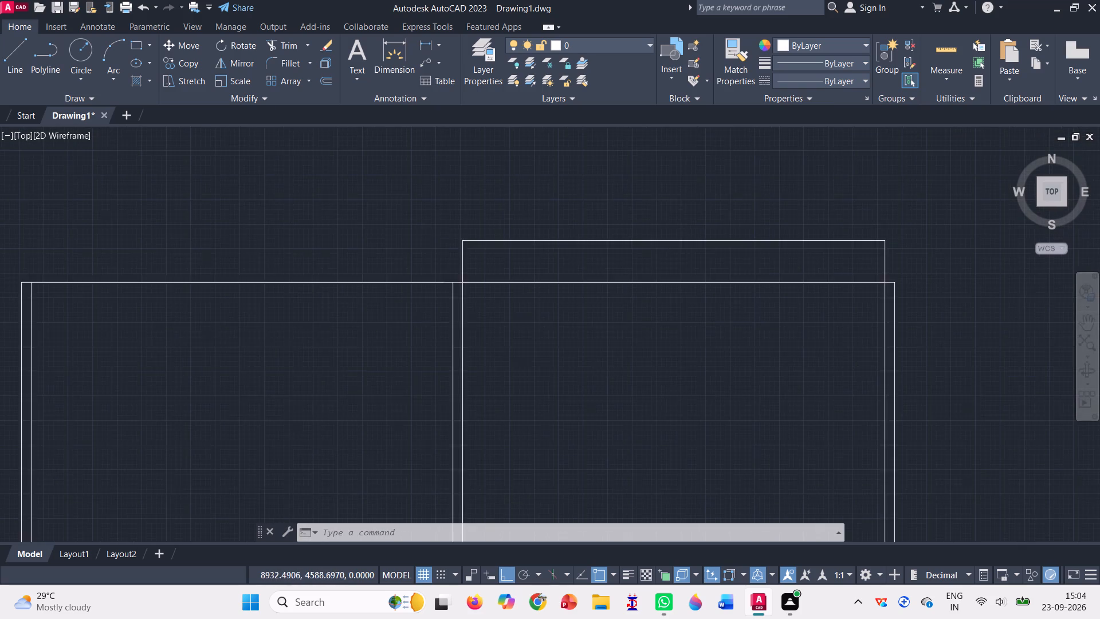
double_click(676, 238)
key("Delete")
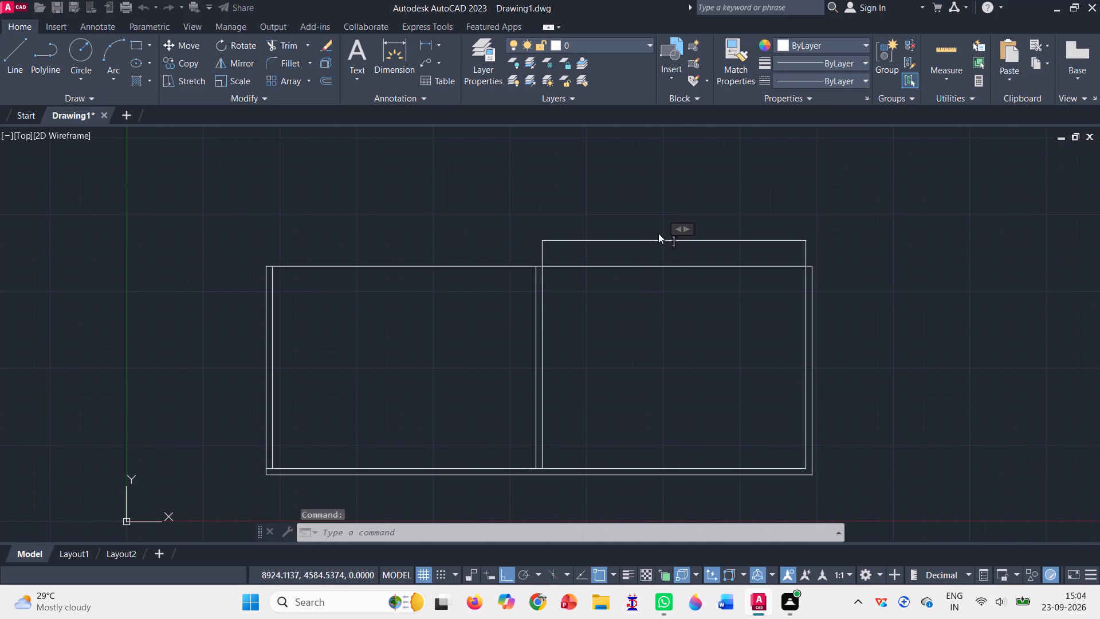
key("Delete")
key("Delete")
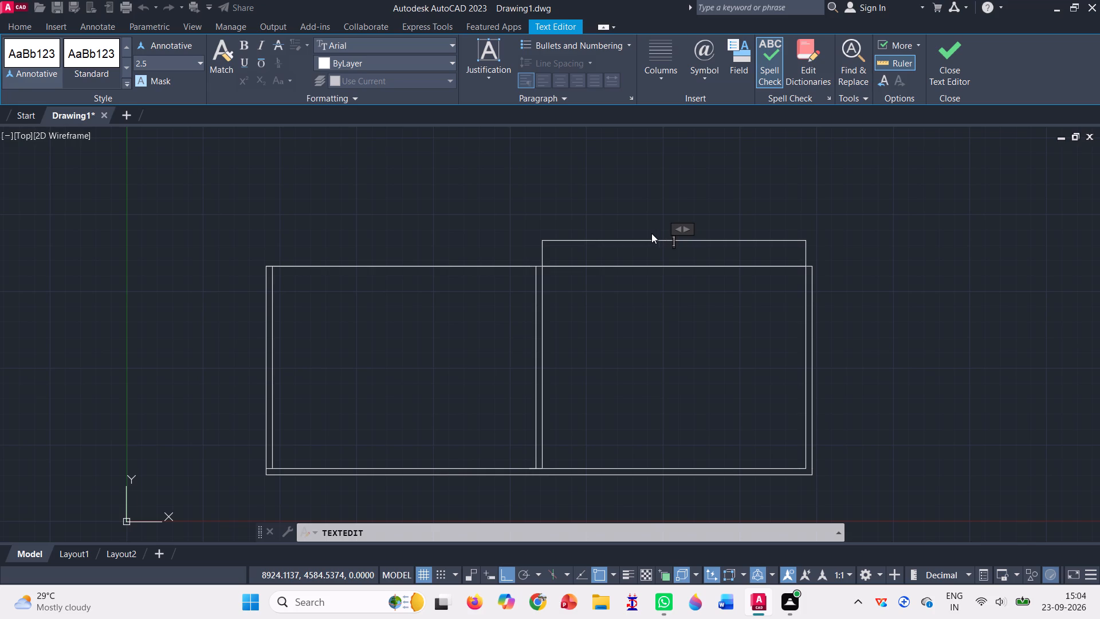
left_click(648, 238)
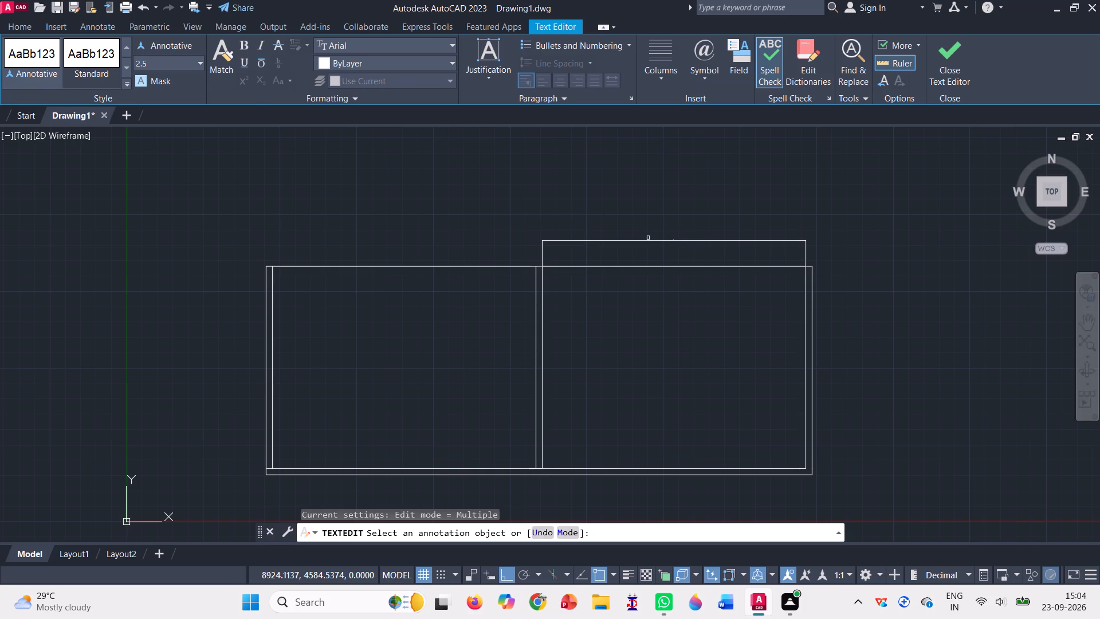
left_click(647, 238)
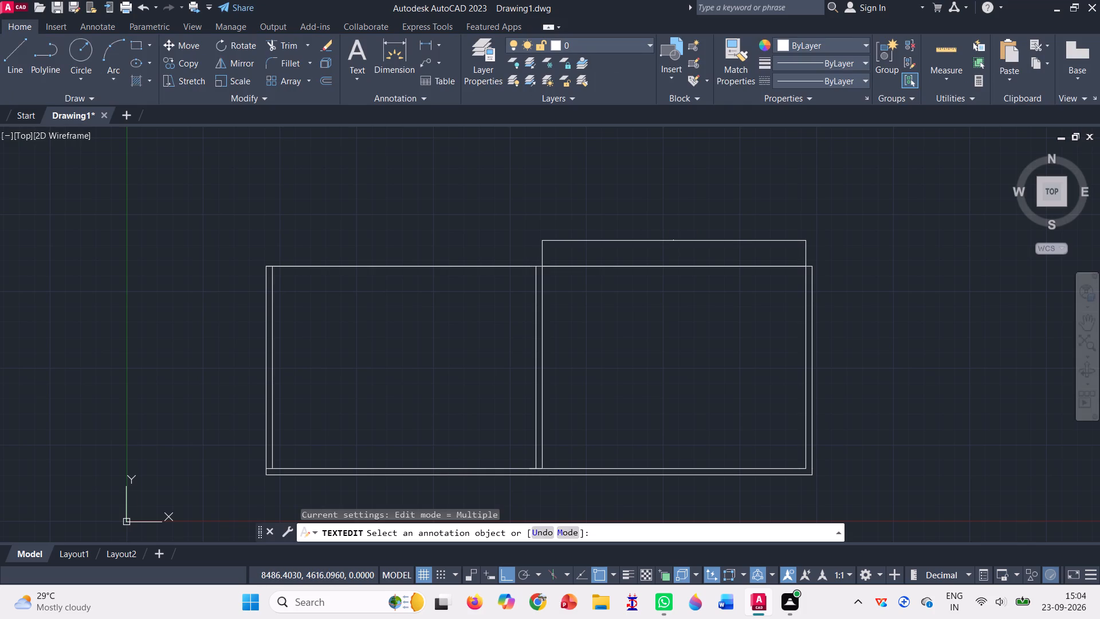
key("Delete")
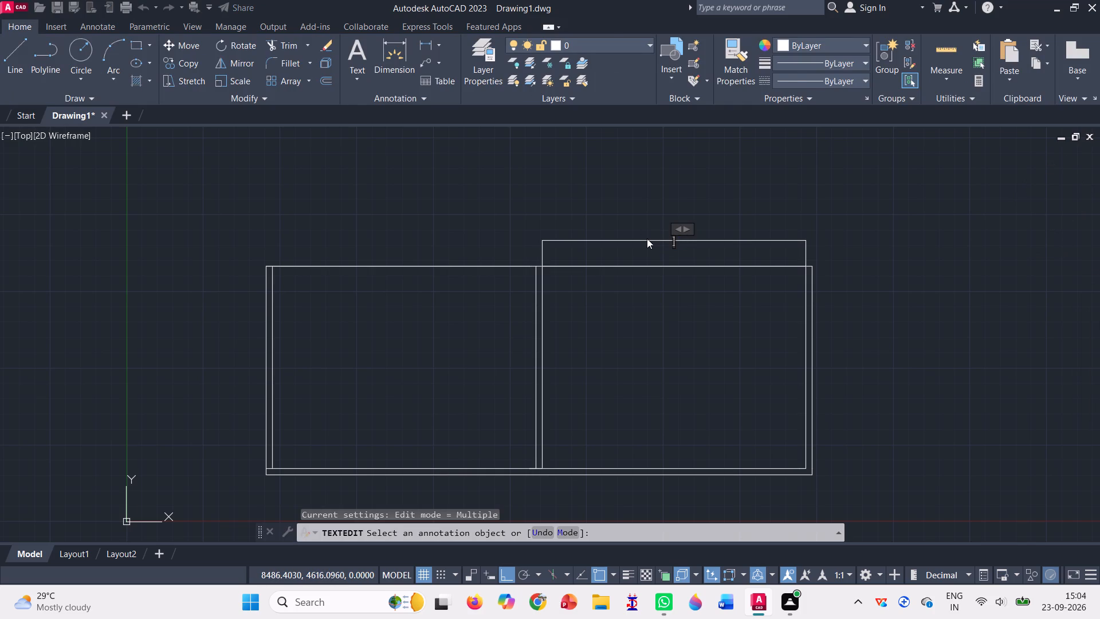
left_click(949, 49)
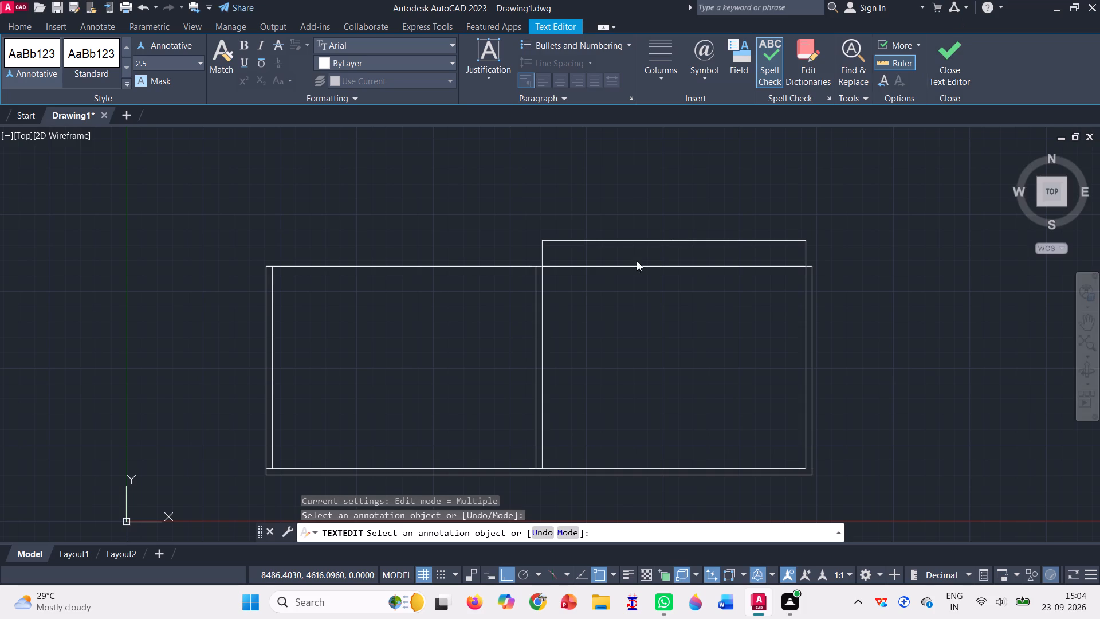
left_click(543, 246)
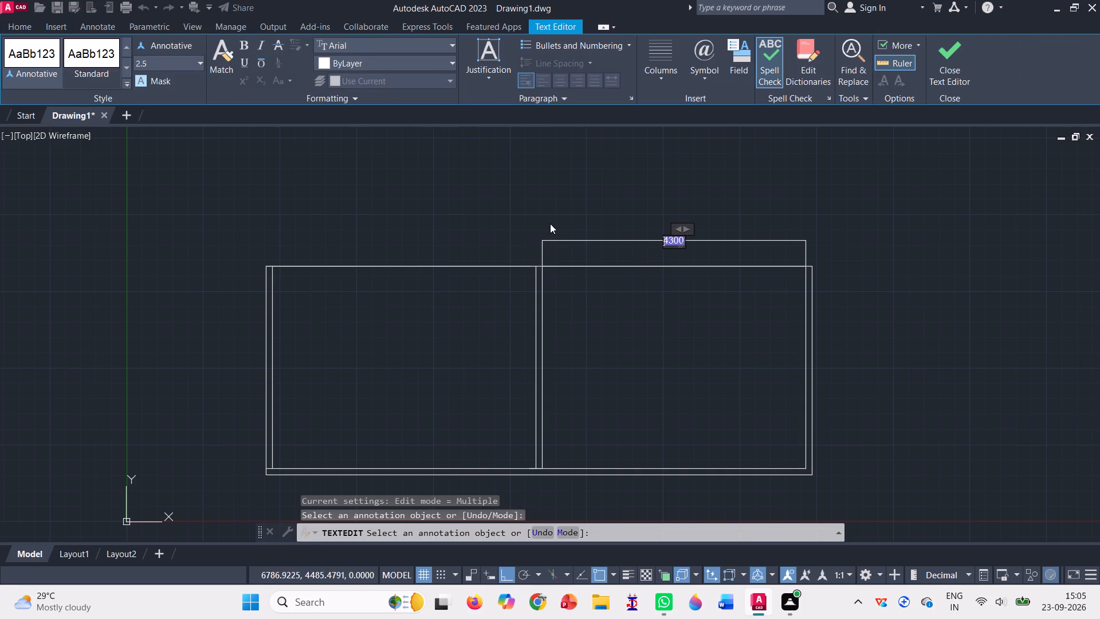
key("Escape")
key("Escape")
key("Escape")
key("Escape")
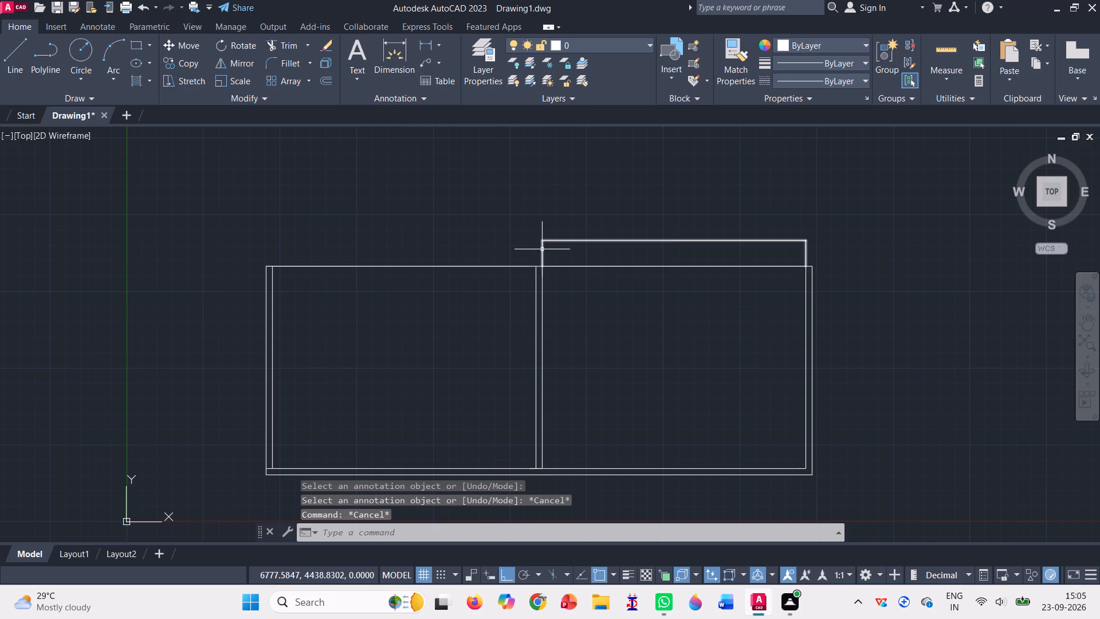
Delete the linear dimension above the right rectangle's top edge.
left_click(542, 249)
key("Delete")
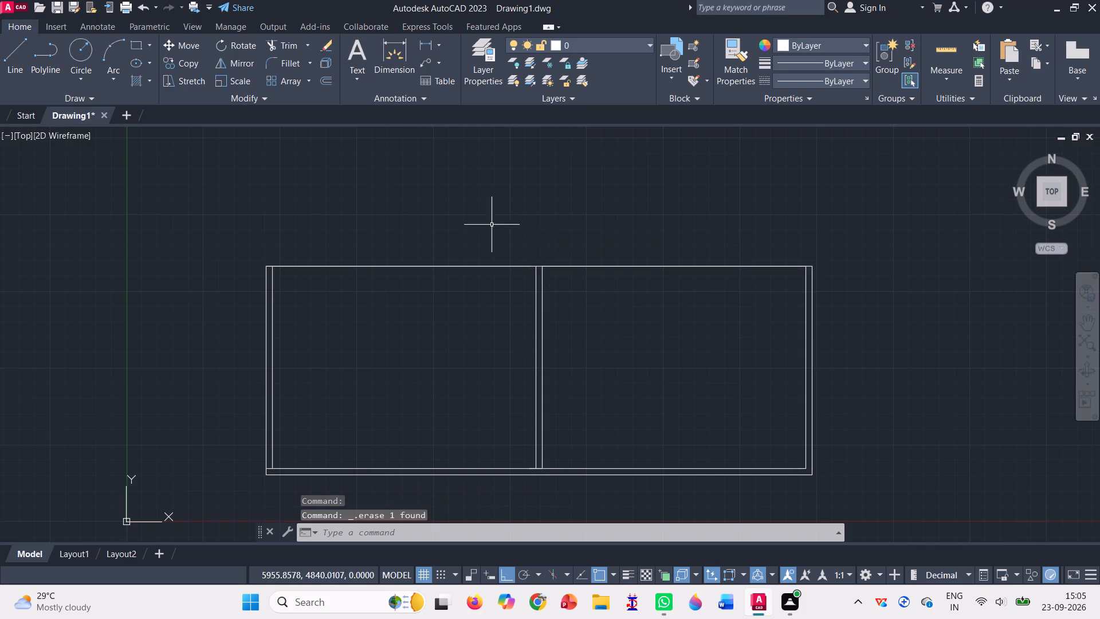
Draw a line from the top line's left end 100 up, across to above its right end, and down to that end.
left_click(18, 58)
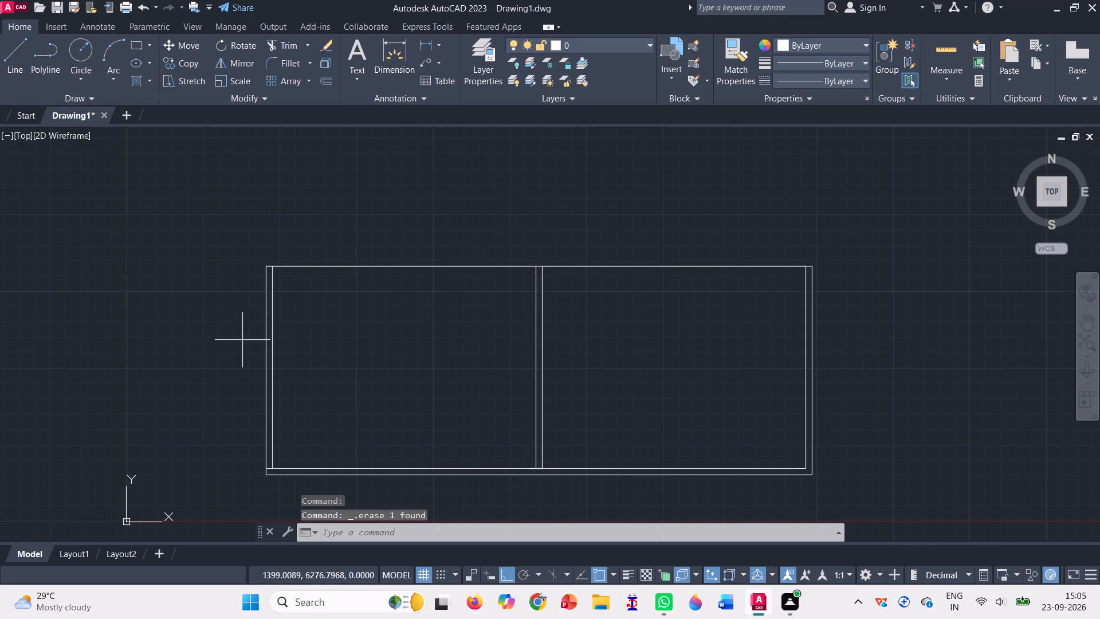
left_click_drag(262, 268, 265, 263)
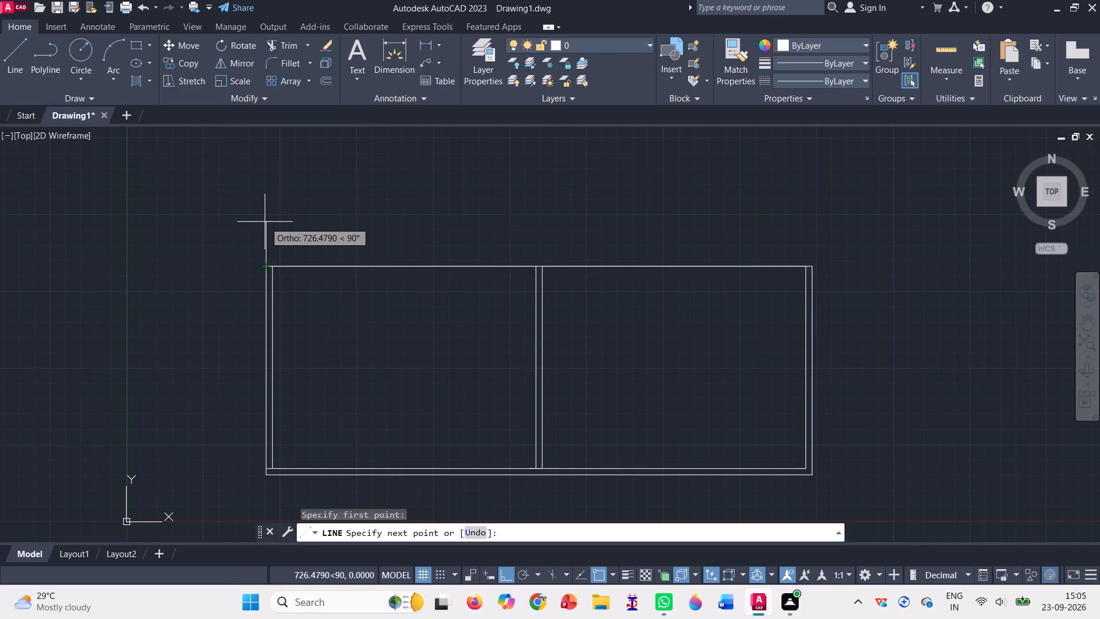
type("100")
key("Return")
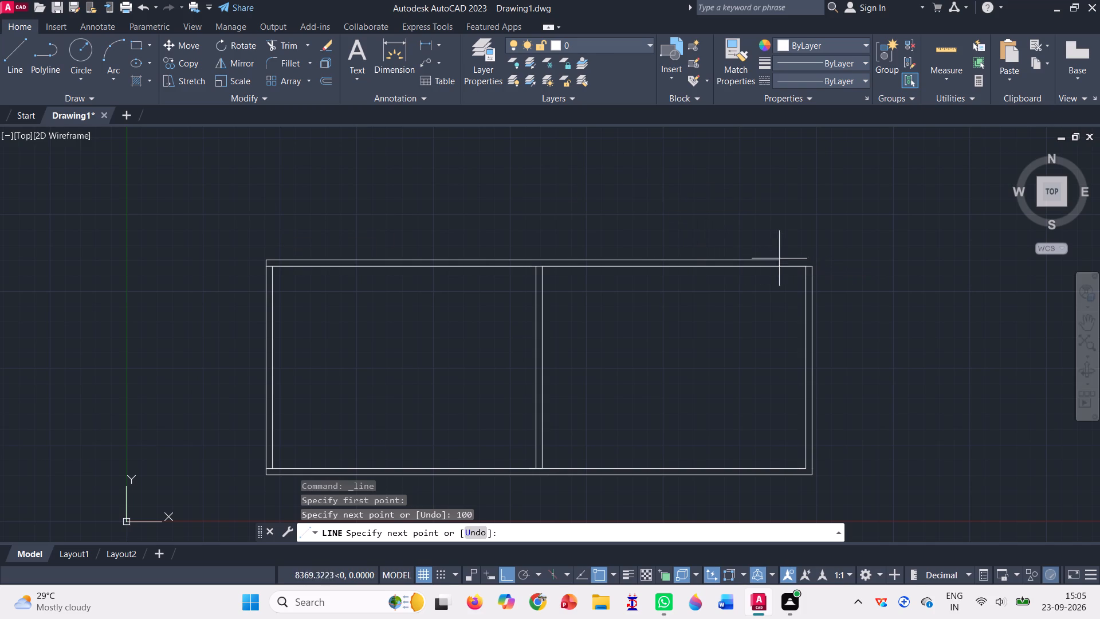
left_click(809, 259)
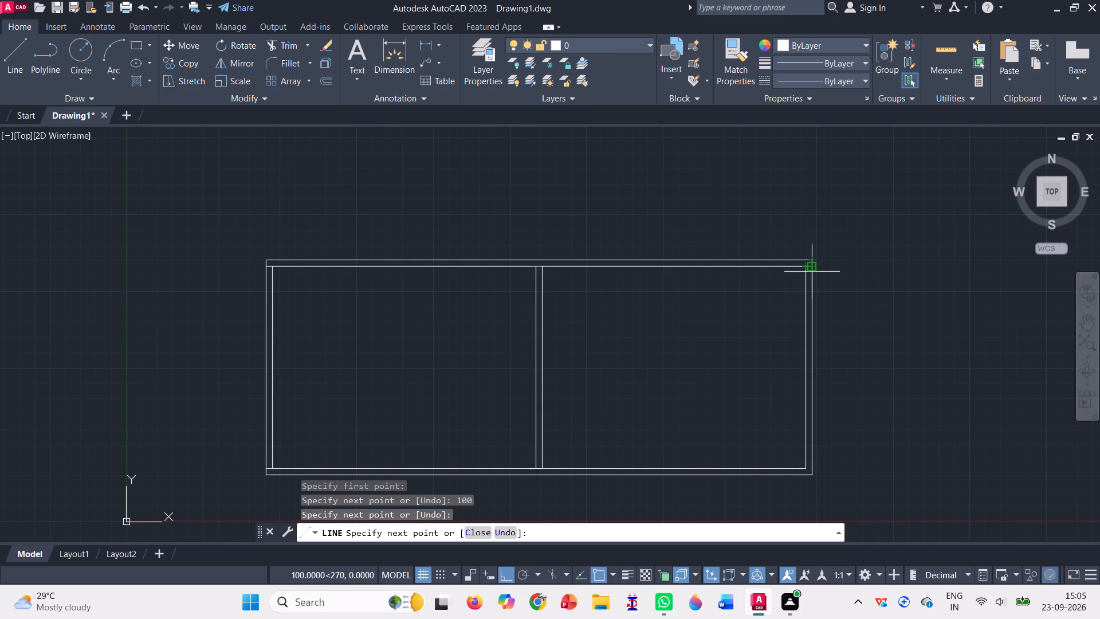
left_click(812, 272)
key("Escape")
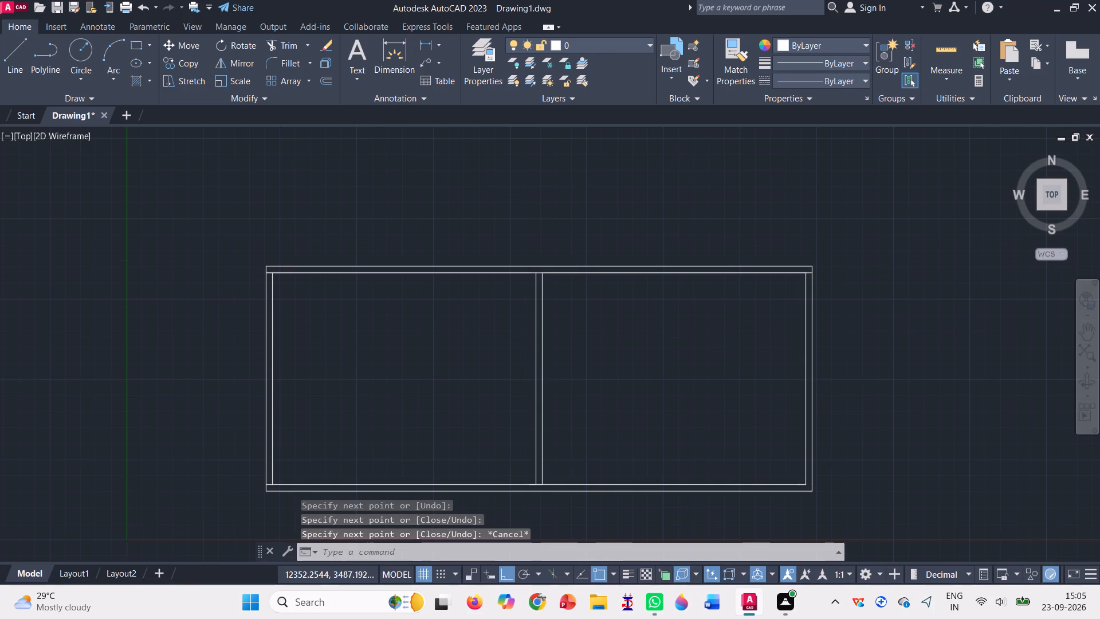
Draw a vertical line 5300 up from the outer top-left corner of the two-room layout.
left_click(9, 65)
scroll(376, 218, "down", 2)
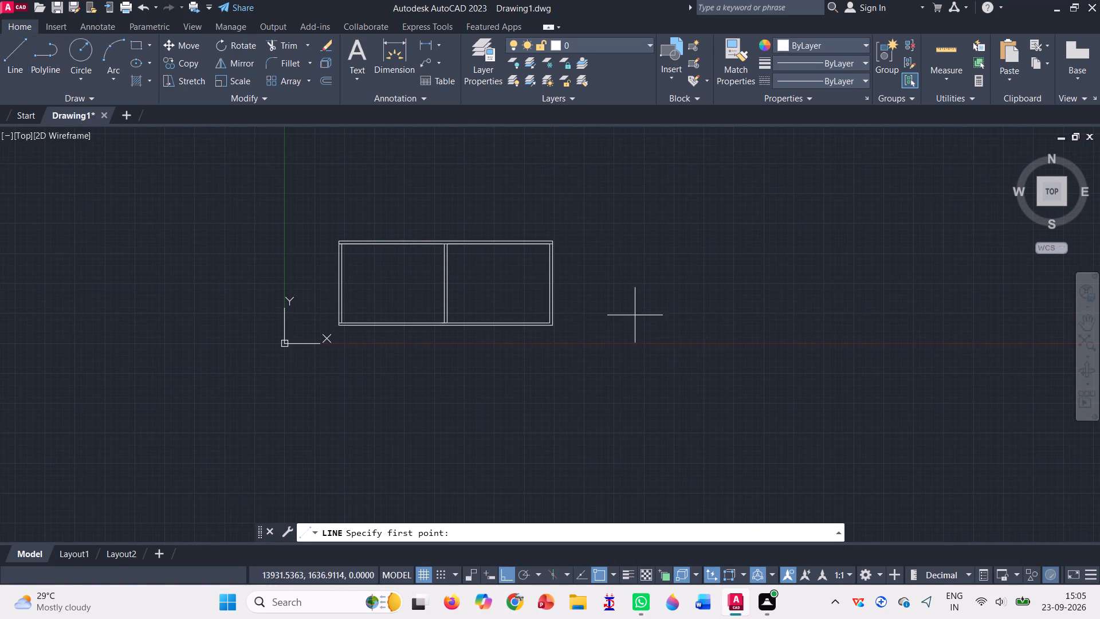
scroll(677, 355, "down", 2)
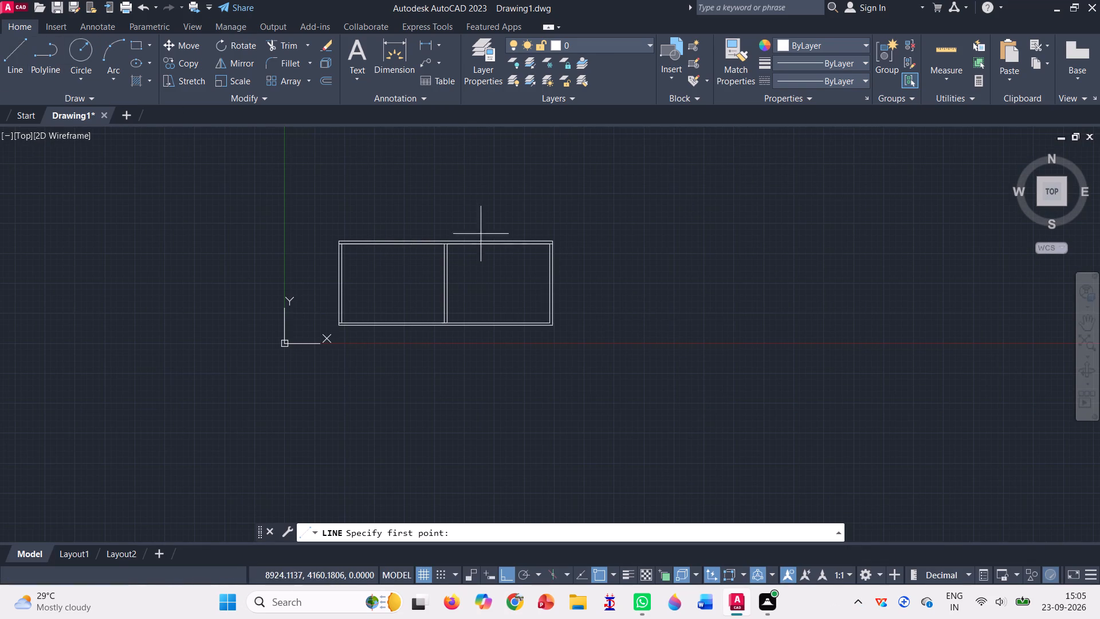
left_click(337, 244)
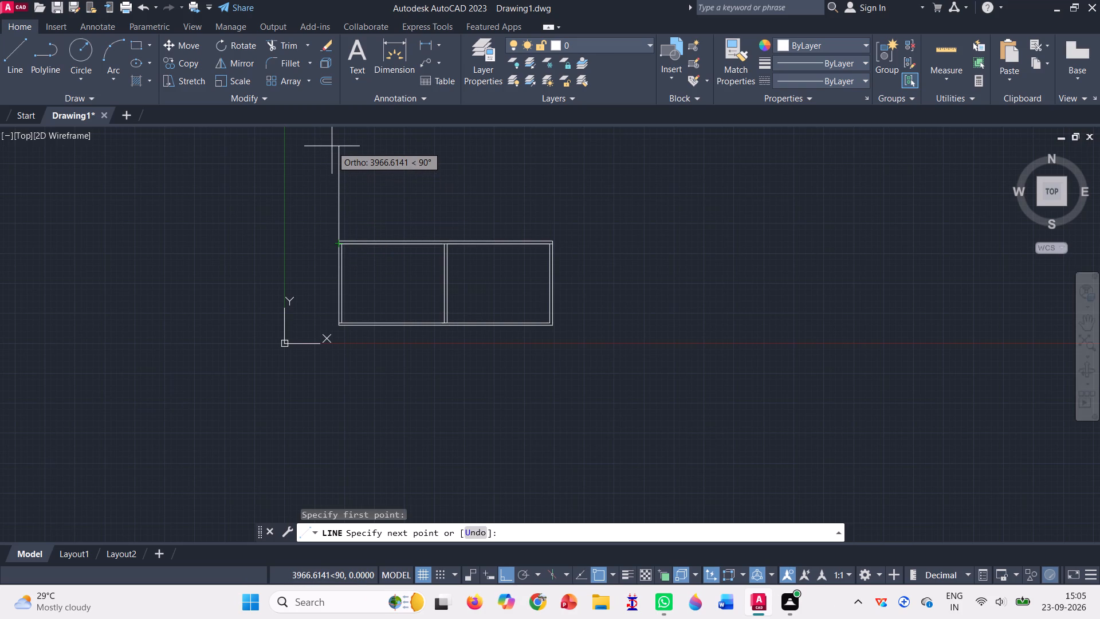
type("53")
type("00")
key("Return")
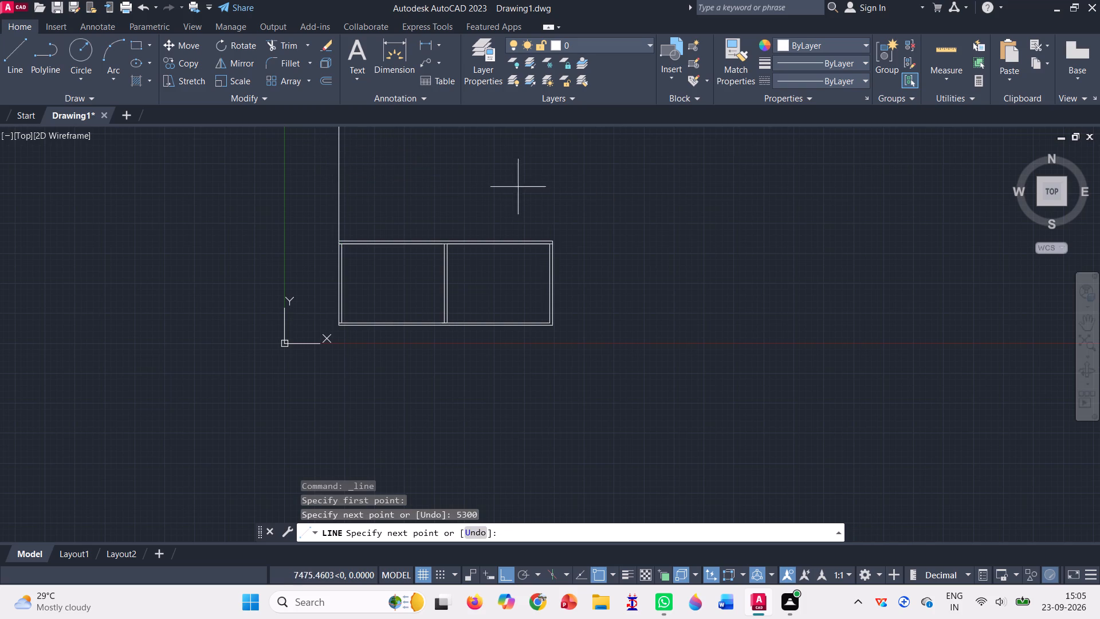
scroll(565, 232, "down", 3)
key("Escape")
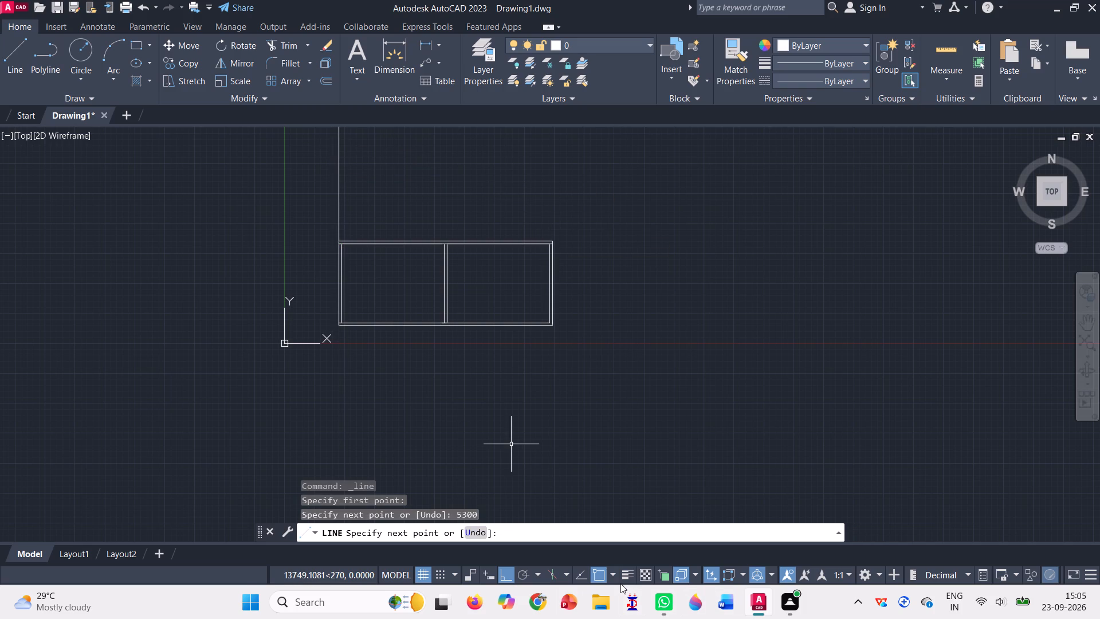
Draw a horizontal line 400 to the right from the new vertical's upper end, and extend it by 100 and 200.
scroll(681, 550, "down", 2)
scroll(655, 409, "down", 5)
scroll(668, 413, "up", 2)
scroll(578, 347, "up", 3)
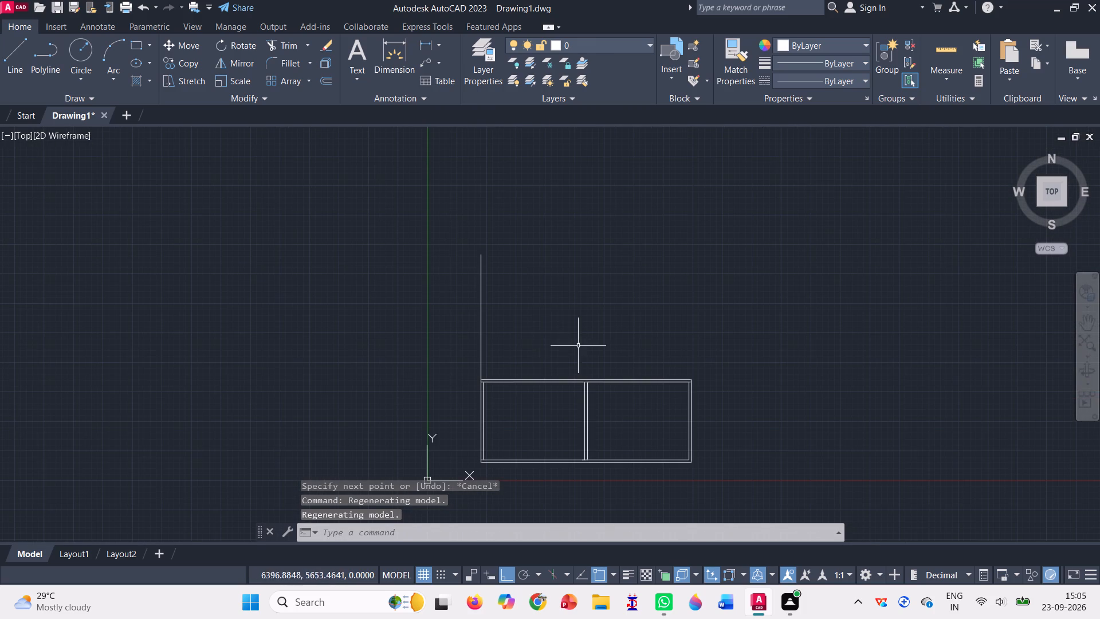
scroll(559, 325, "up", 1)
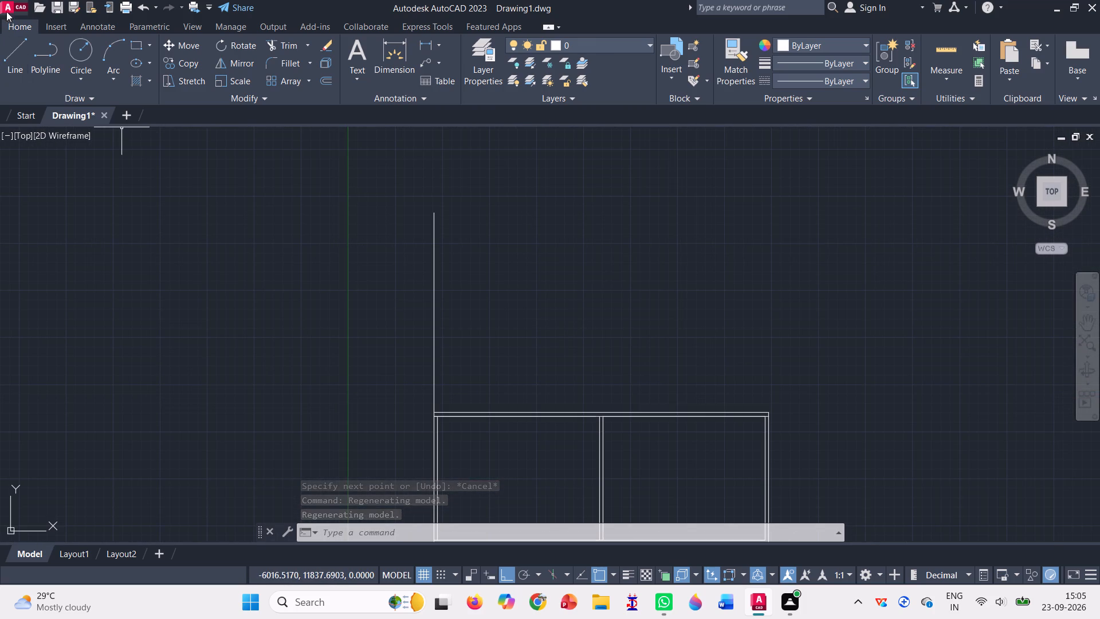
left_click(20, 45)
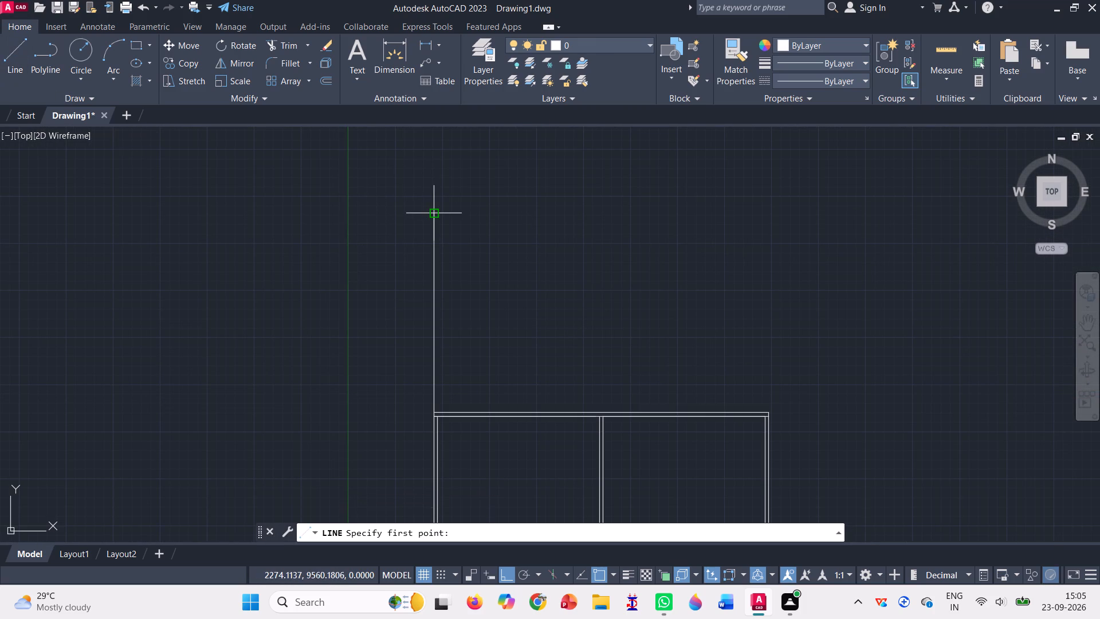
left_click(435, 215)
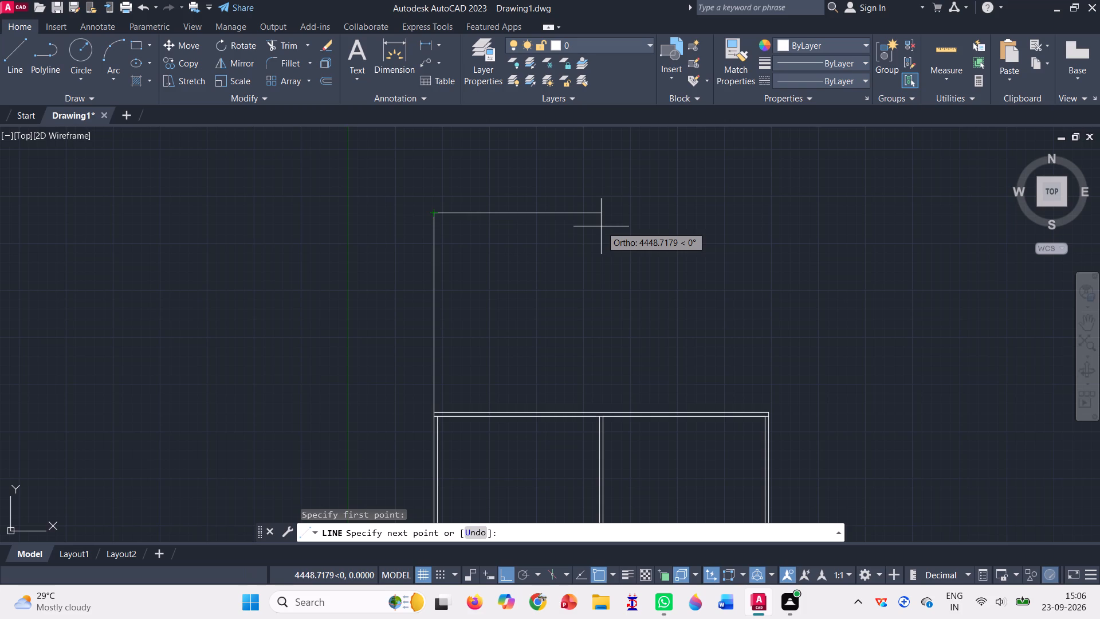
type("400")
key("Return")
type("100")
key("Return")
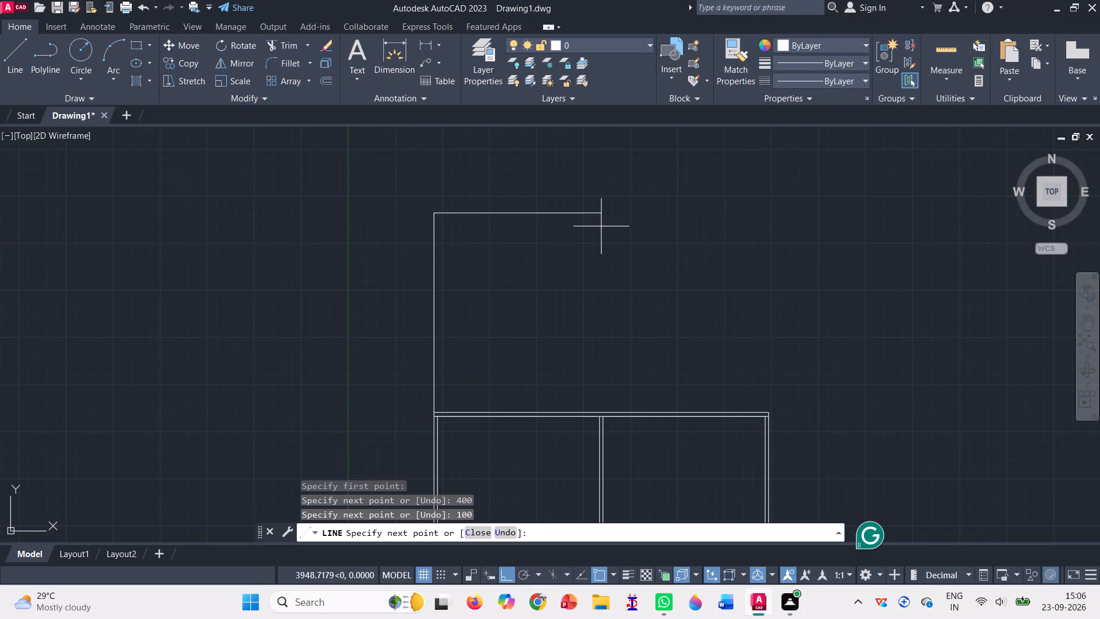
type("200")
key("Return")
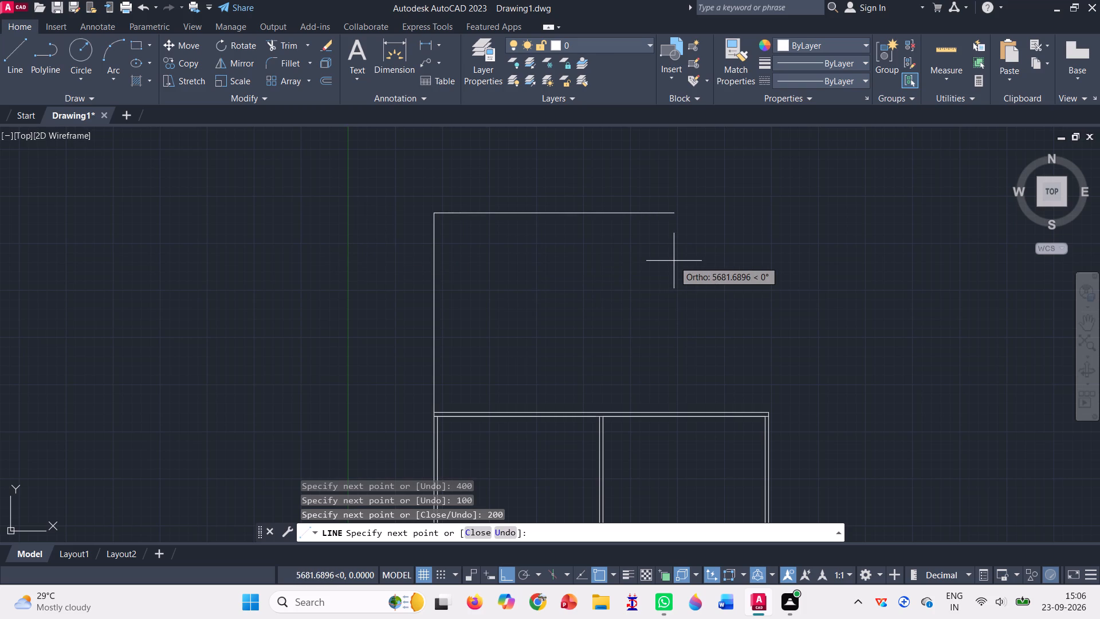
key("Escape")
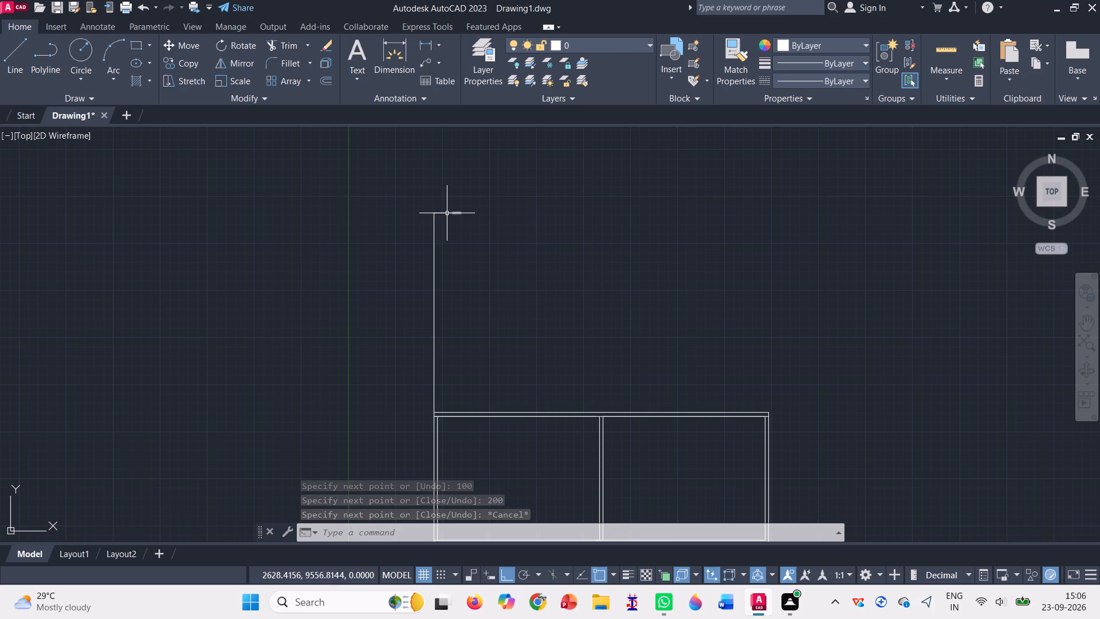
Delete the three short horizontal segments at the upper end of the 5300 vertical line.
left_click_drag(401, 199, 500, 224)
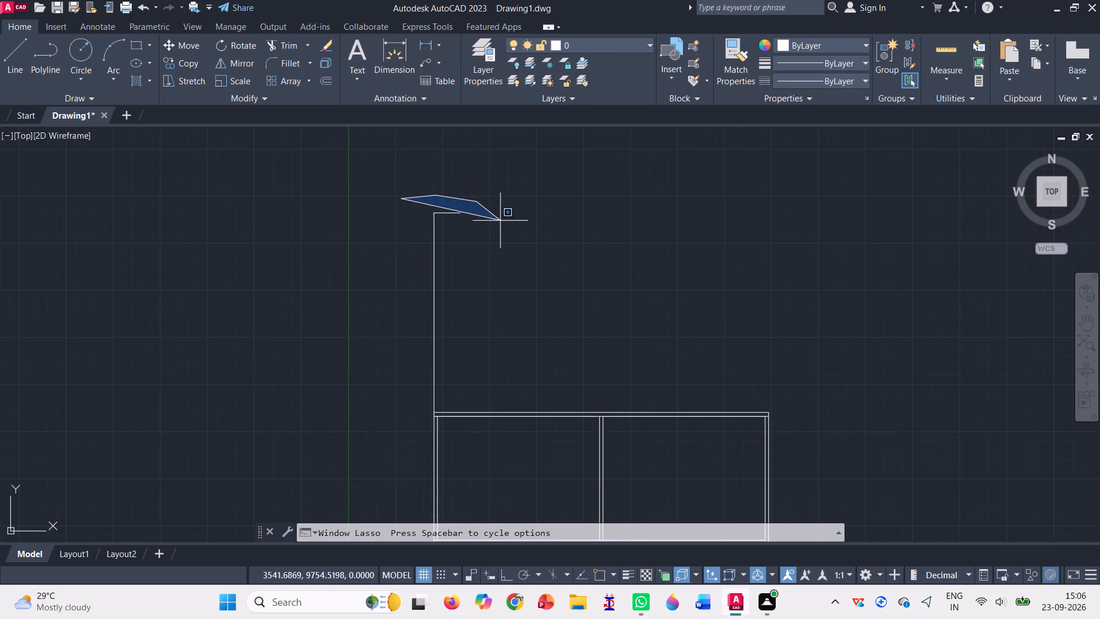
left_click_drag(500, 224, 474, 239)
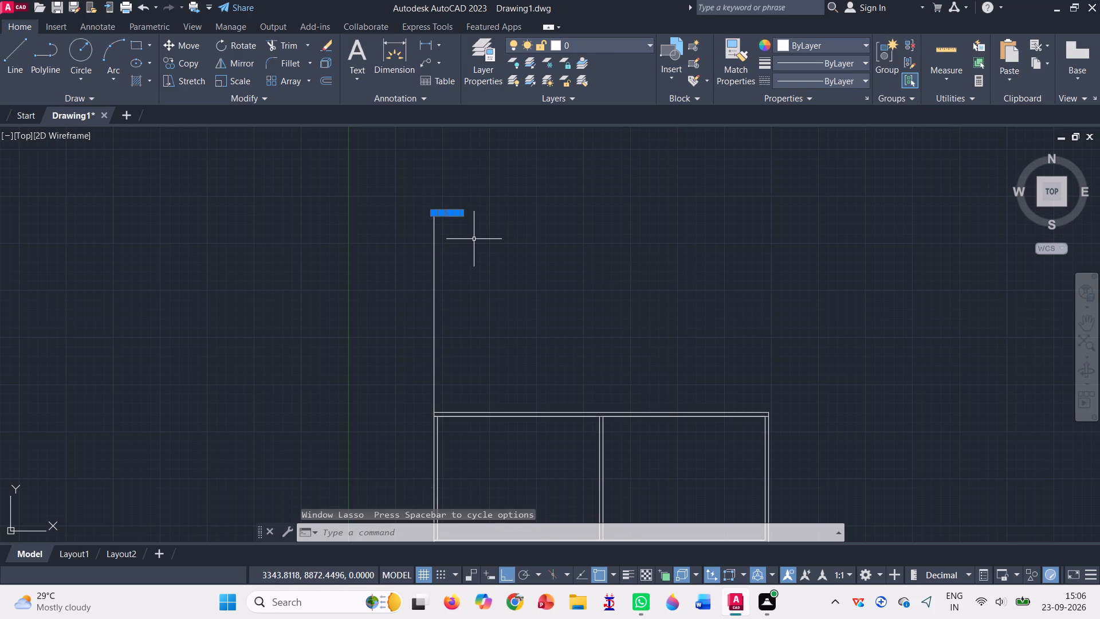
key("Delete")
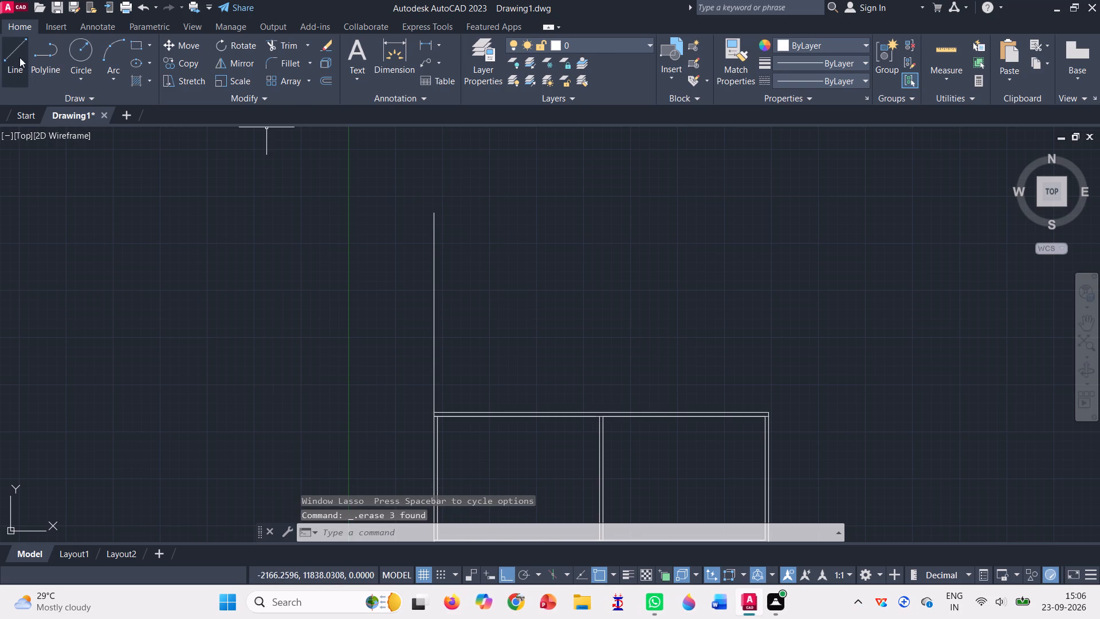
Draw a horizontal line 4000 to the right from the 5300 vertical's upper end, and extend it by 100 and 200.
left_click(19, 57)
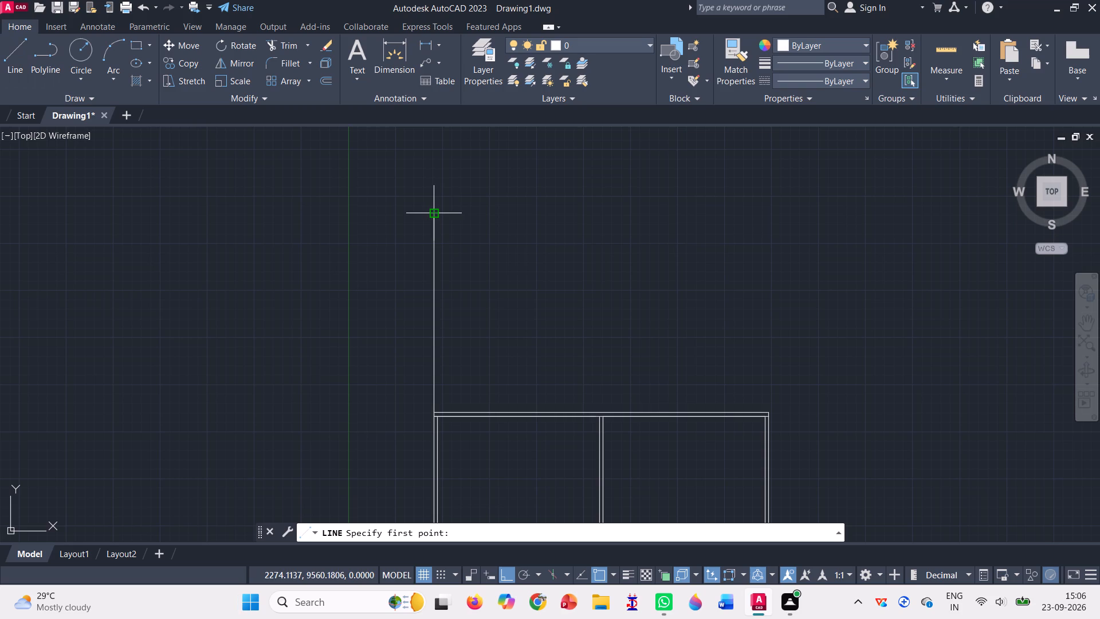
left_click(434, 214)
type("4000")
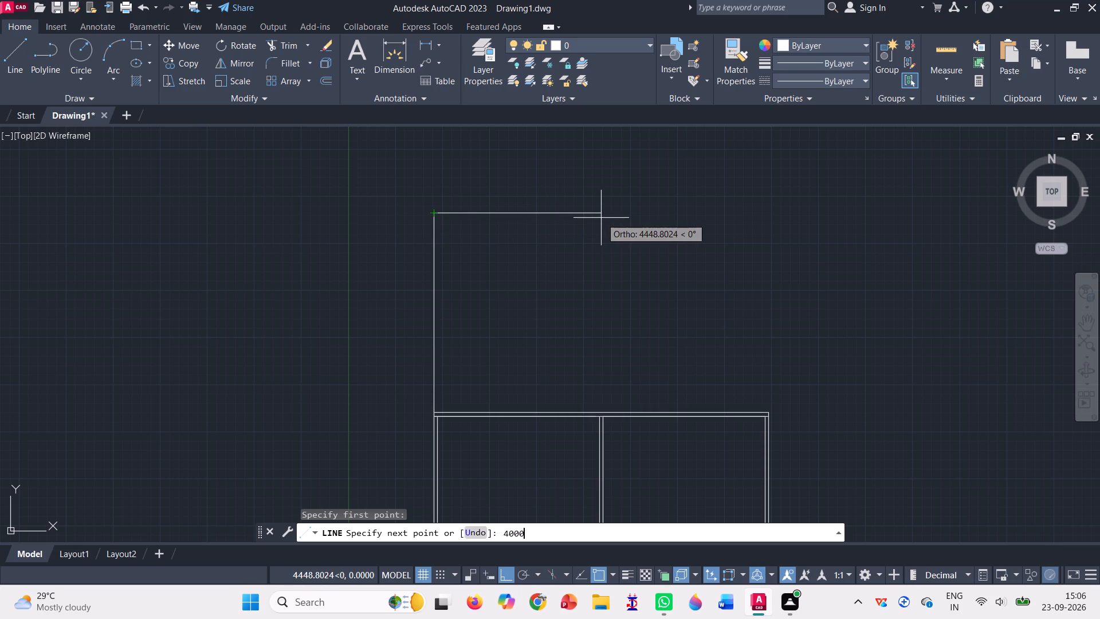
key("Return")
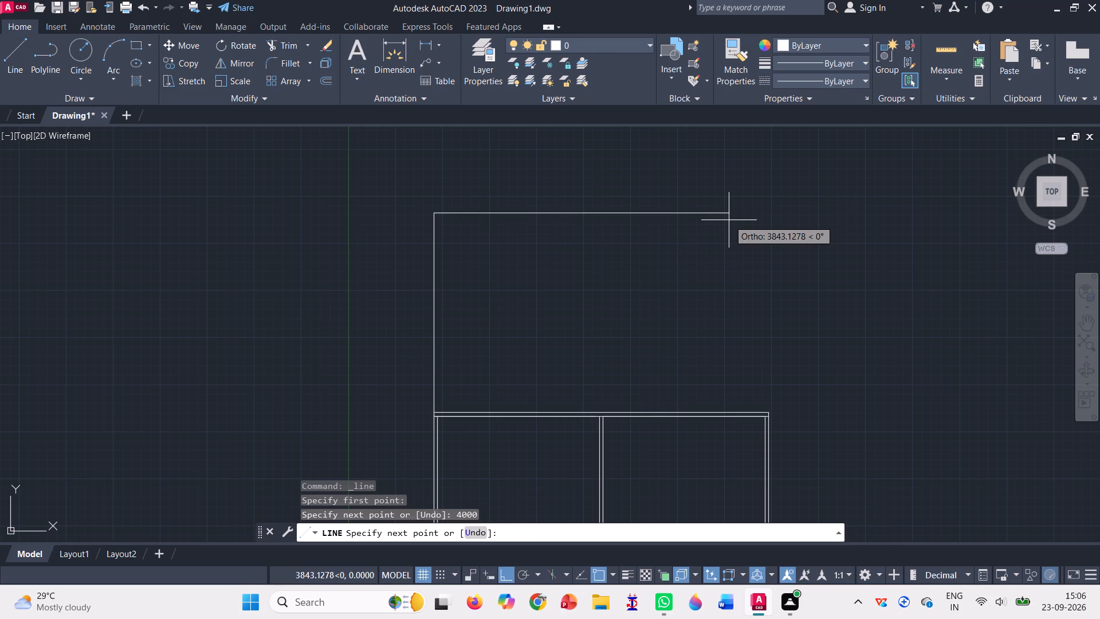
type("100")
key("Return")
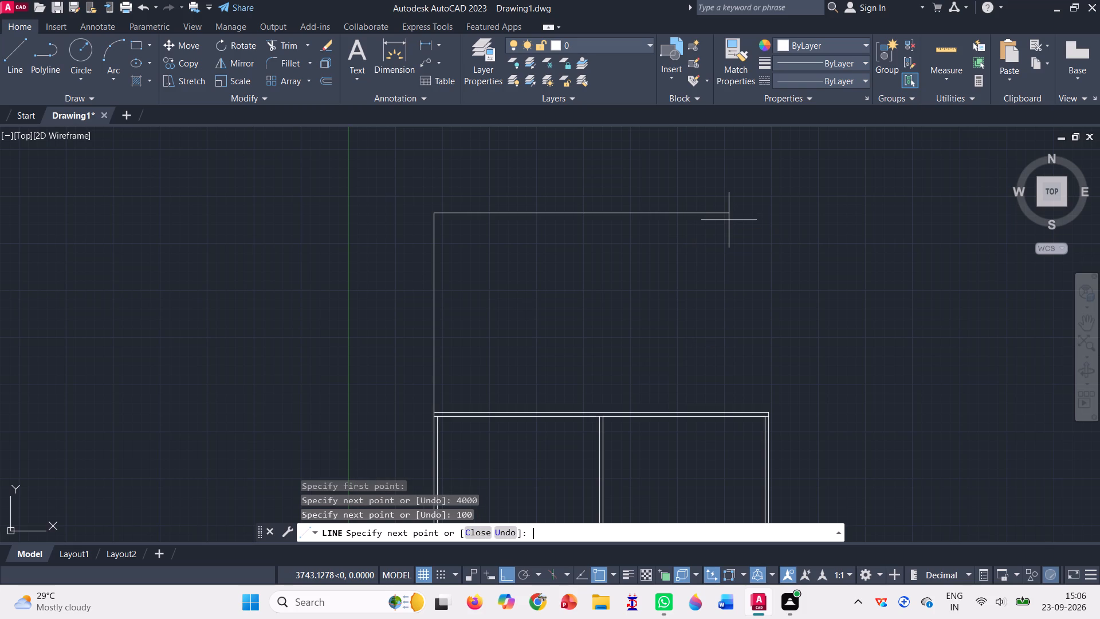
type("200")
key("Return")
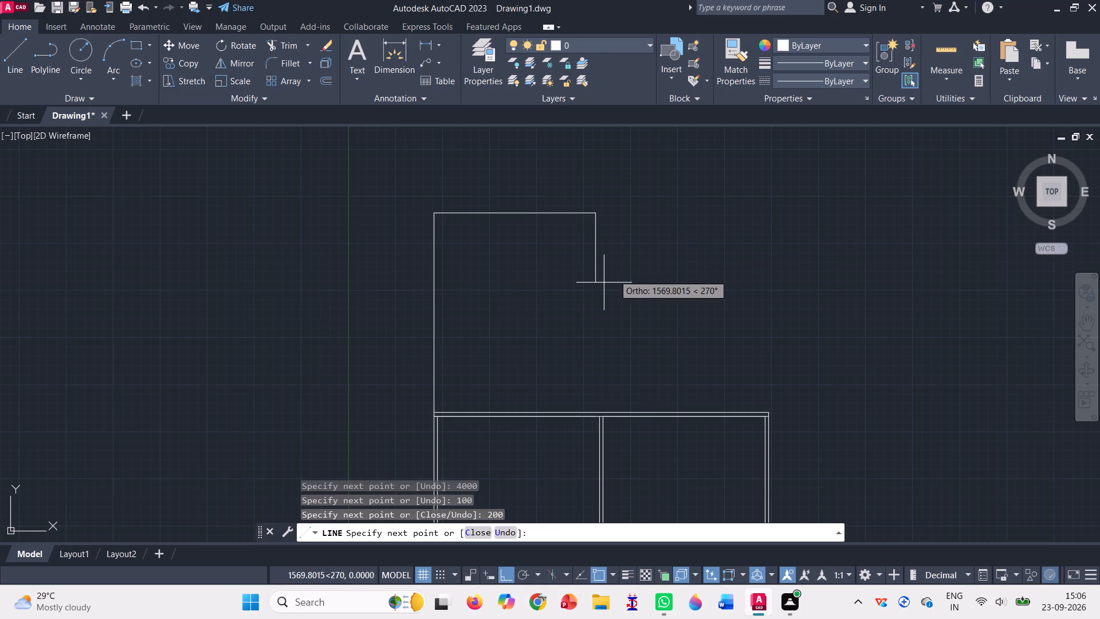
Draw the wall end 100 down, and its lower line 3900 to the left, extended by 100 three times.
type("100")
key("Return")
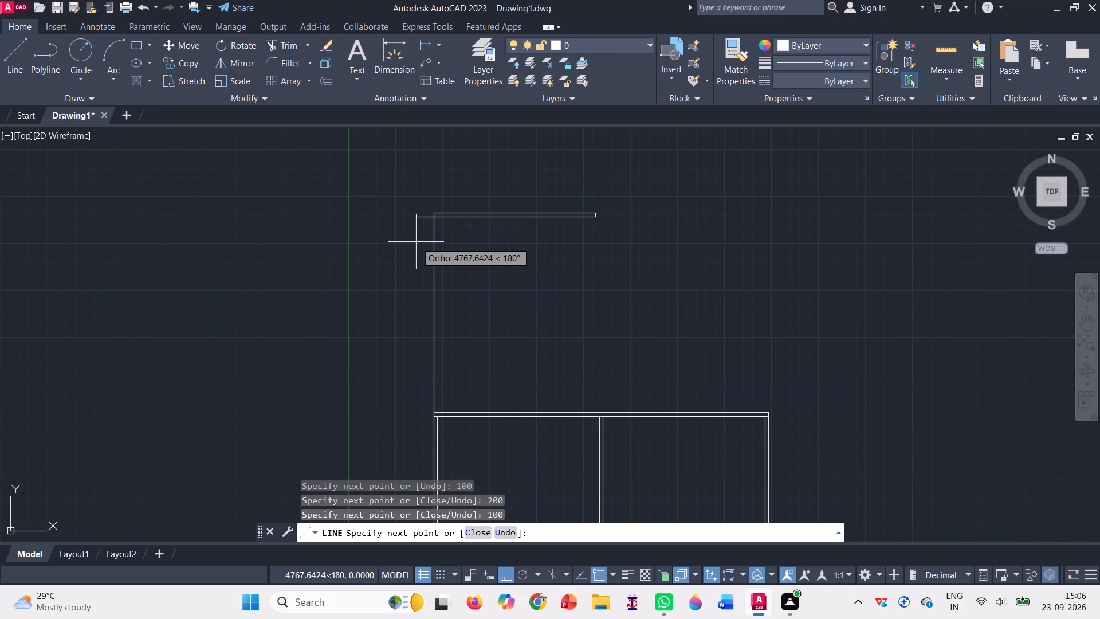
type("3900")
key("Return")
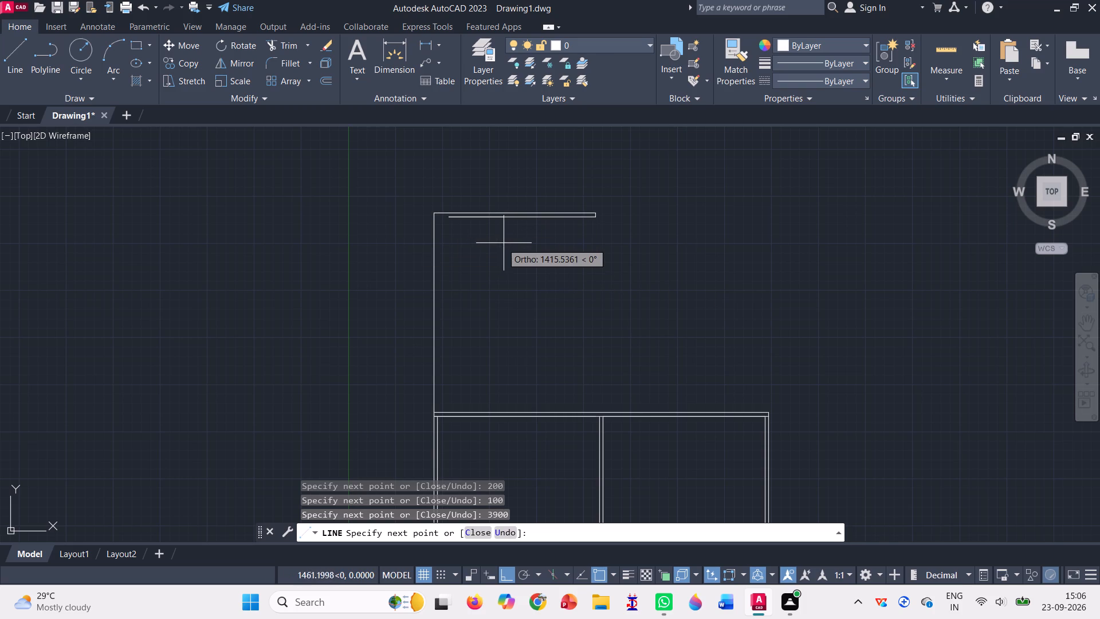
type("100")
key("Return")
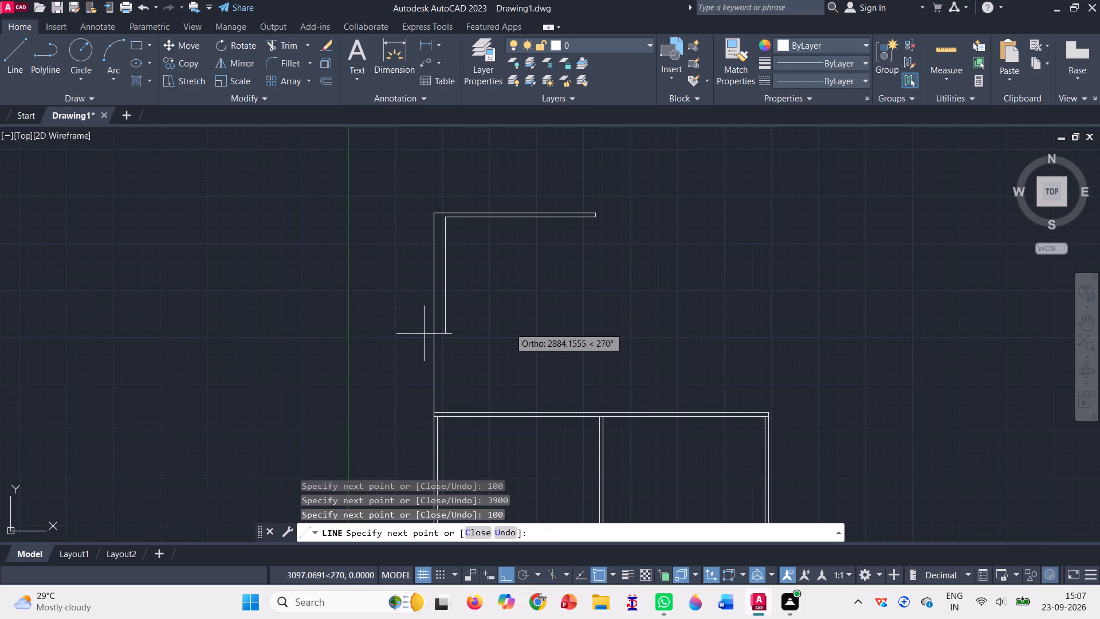
type("100")
key("Return")
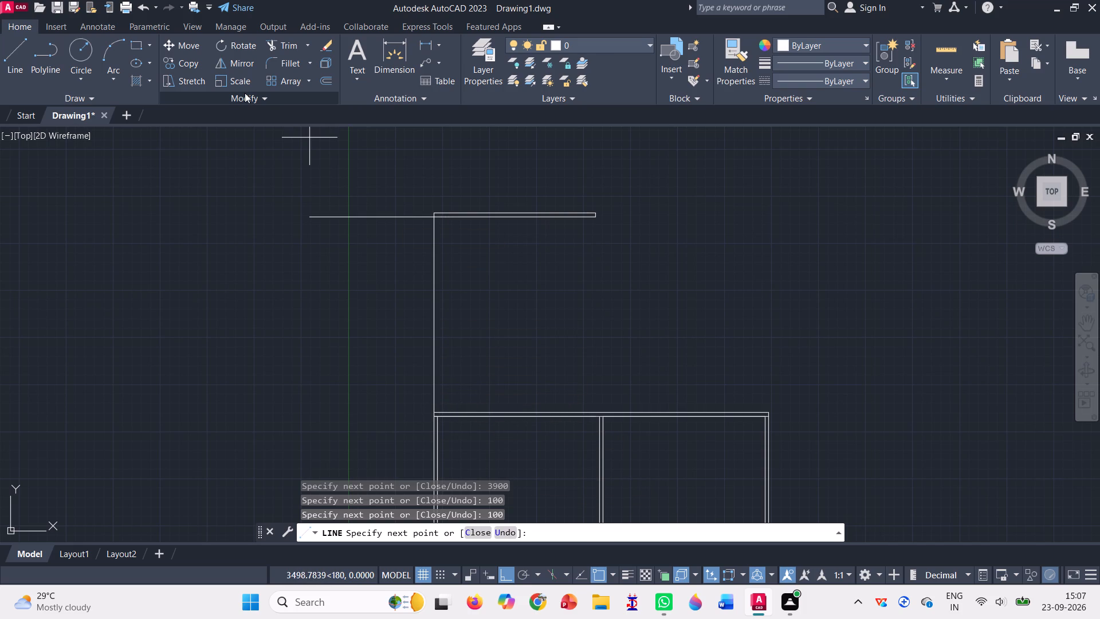
type("100")
key("Return")
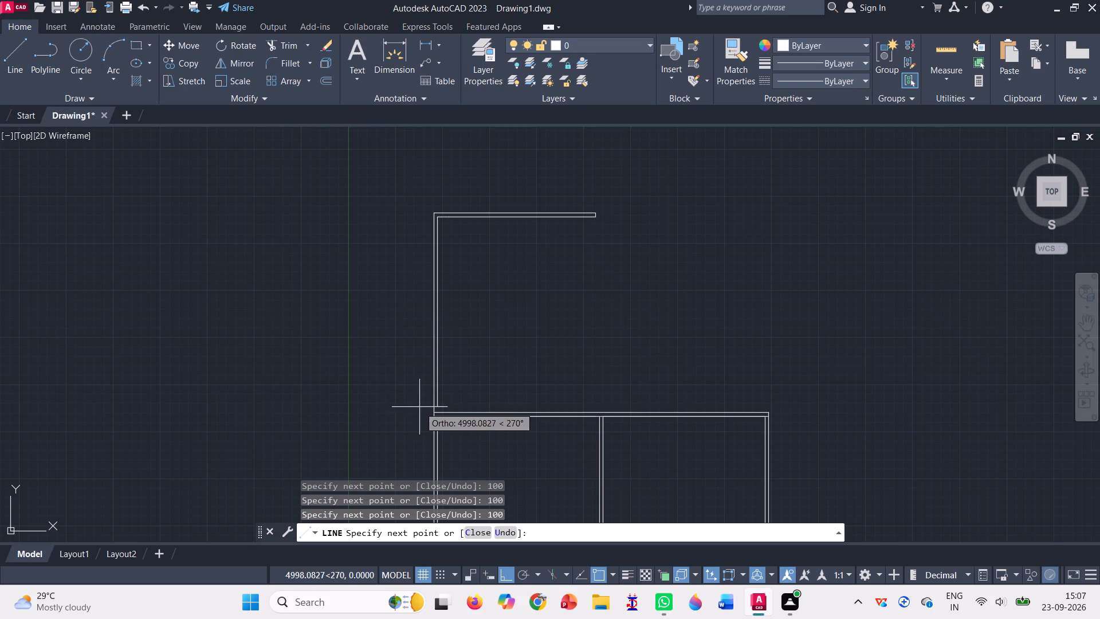
Draw the inner vertical wall line 5200 down to the top line of the two-room layout, and end the line.
scroll(442, 421, "up", 2)
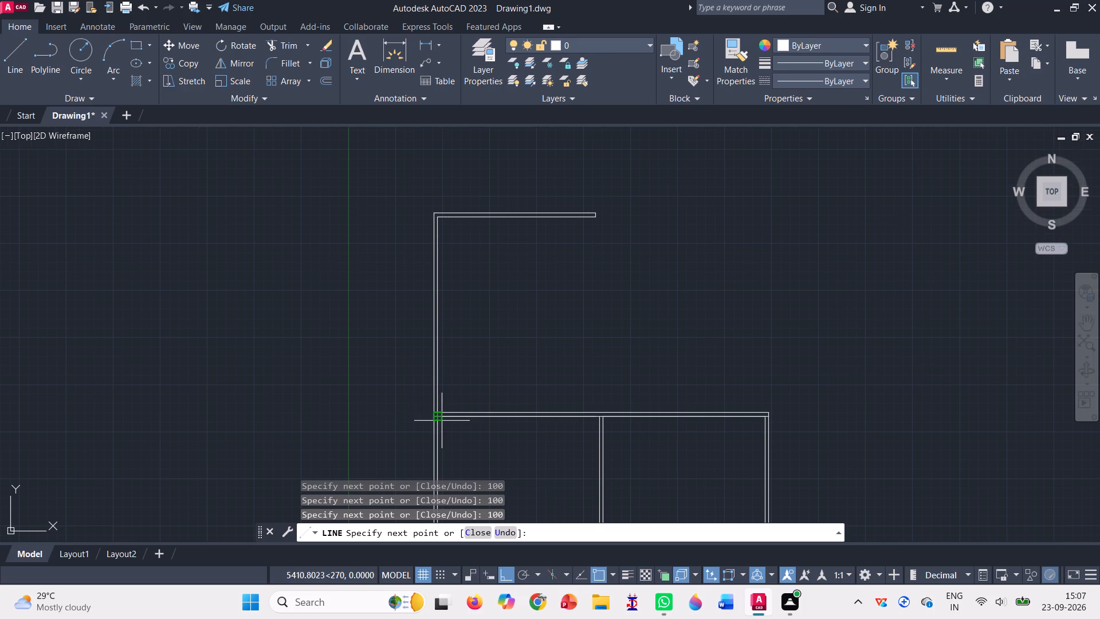
scroll(442, 421, "up", 3)
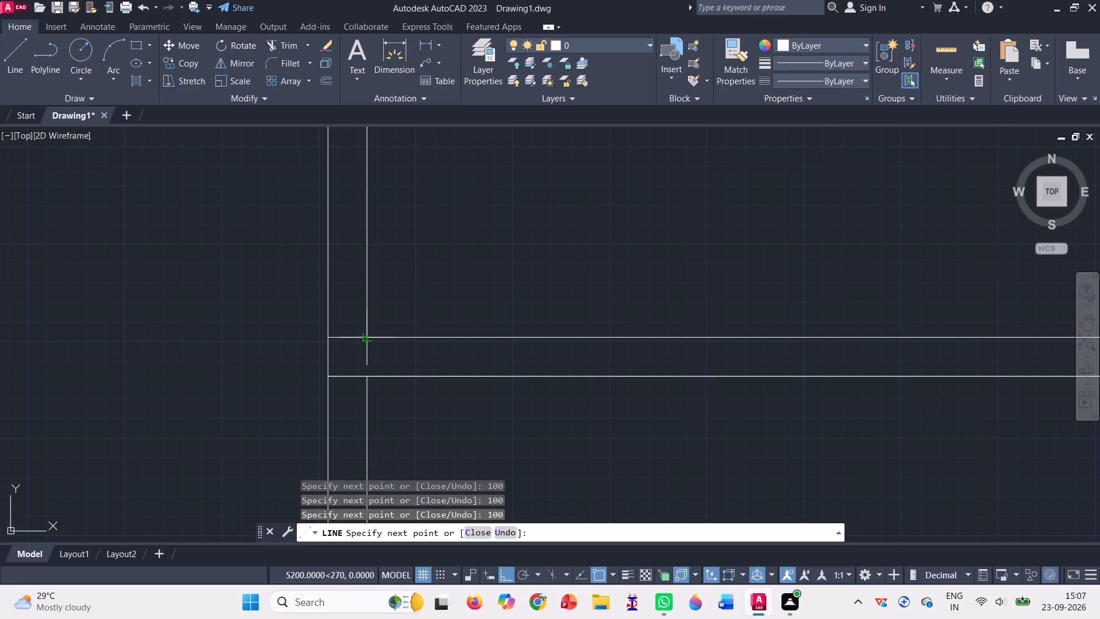
left_click(369, 334)
key("Escape")
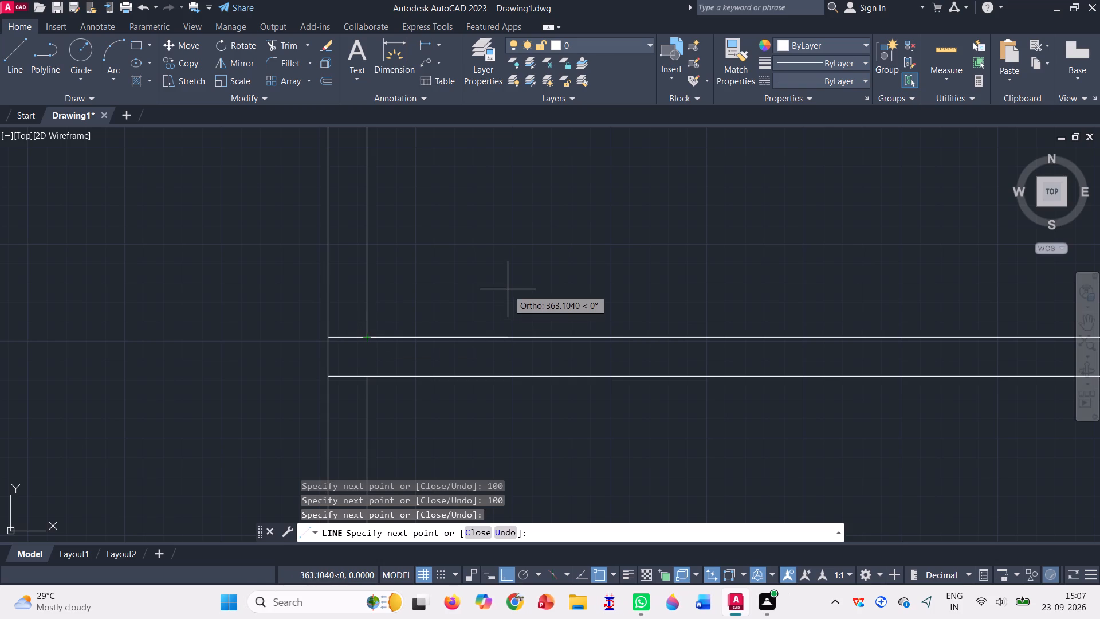
Draw a vertical line 5300 up from the outer top-left corner of the room above the two-room layout.
scroll(493, 318, "down", 3)
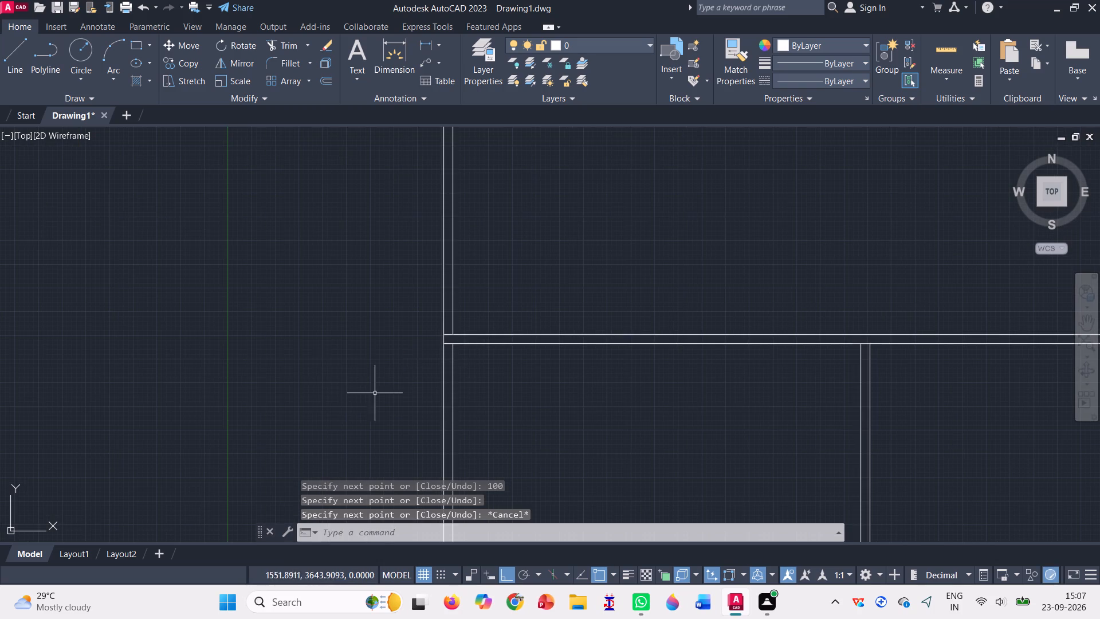
scroll(315, 375, "down", 3)
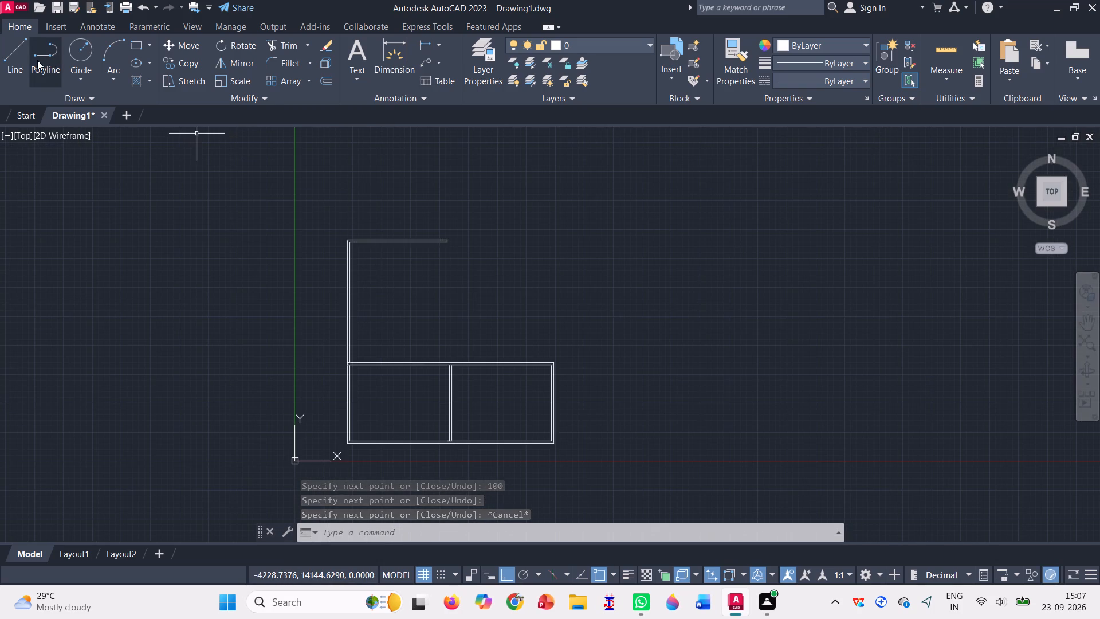
left_click(26, 54)
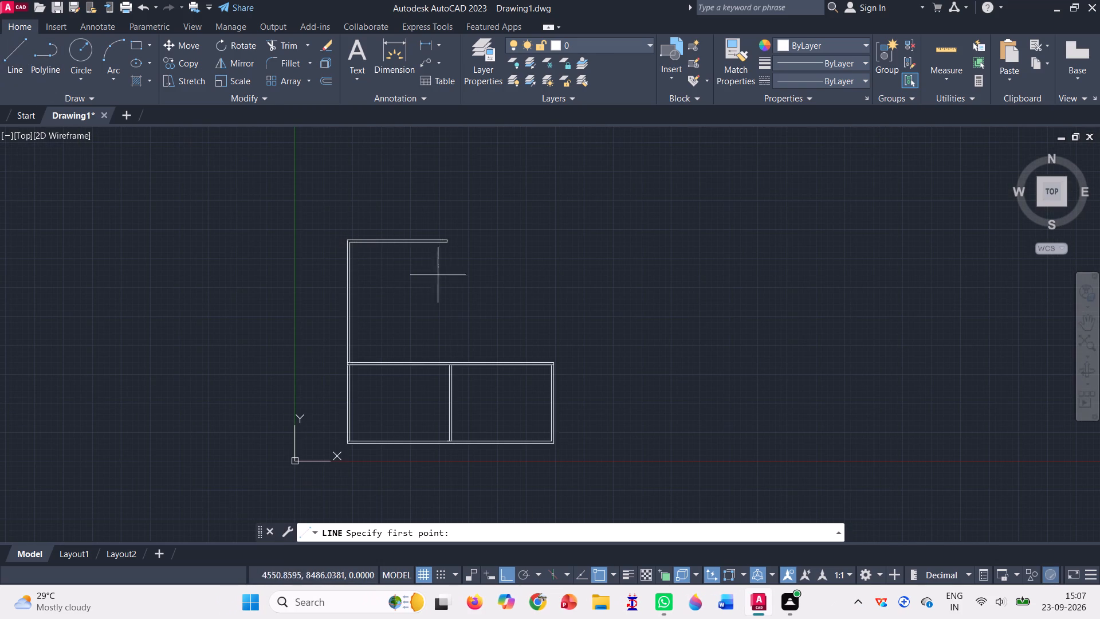
left_click(348, 236)
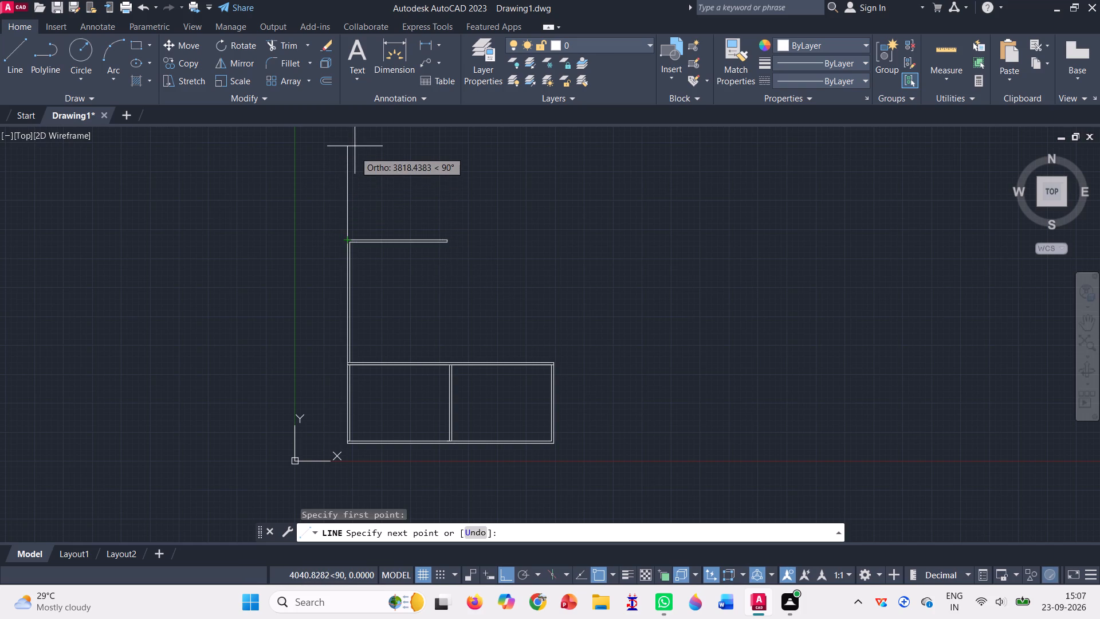
type("5300")
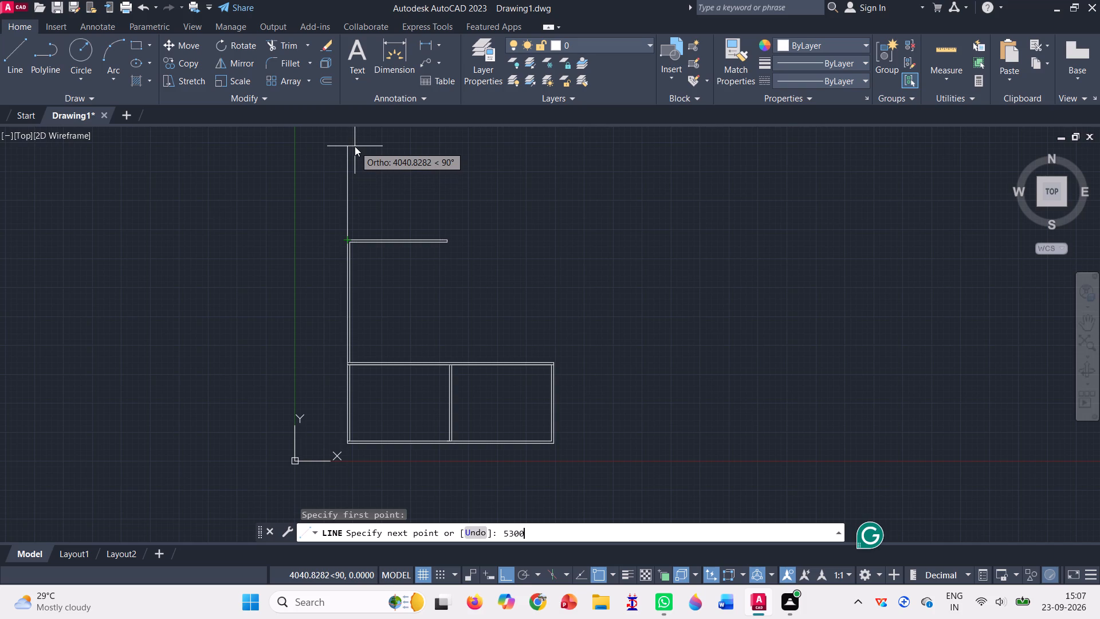
key("Return")
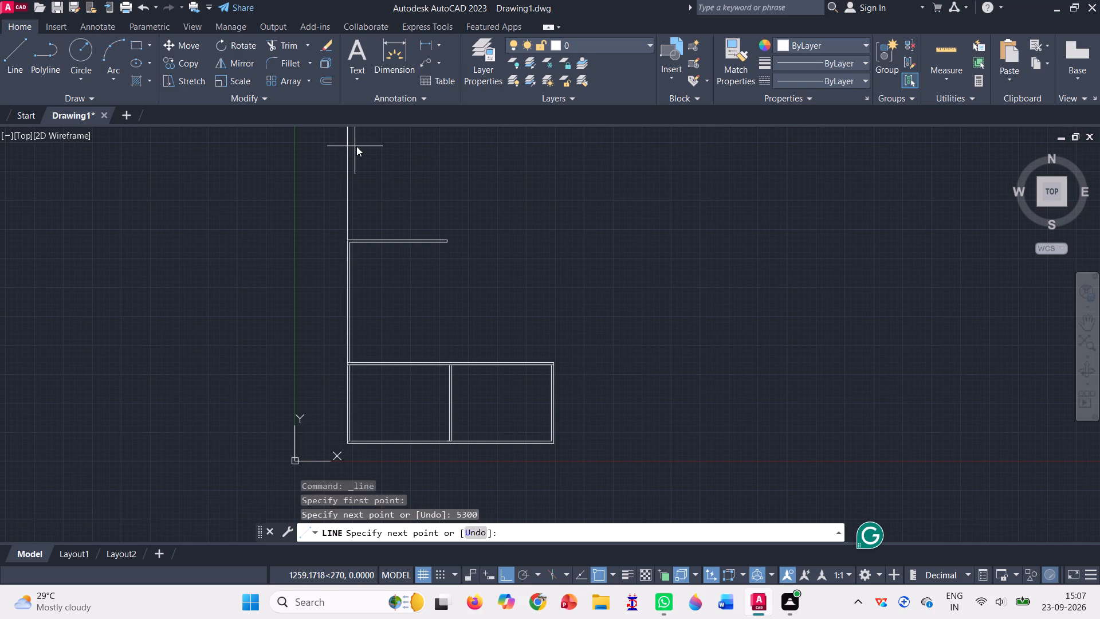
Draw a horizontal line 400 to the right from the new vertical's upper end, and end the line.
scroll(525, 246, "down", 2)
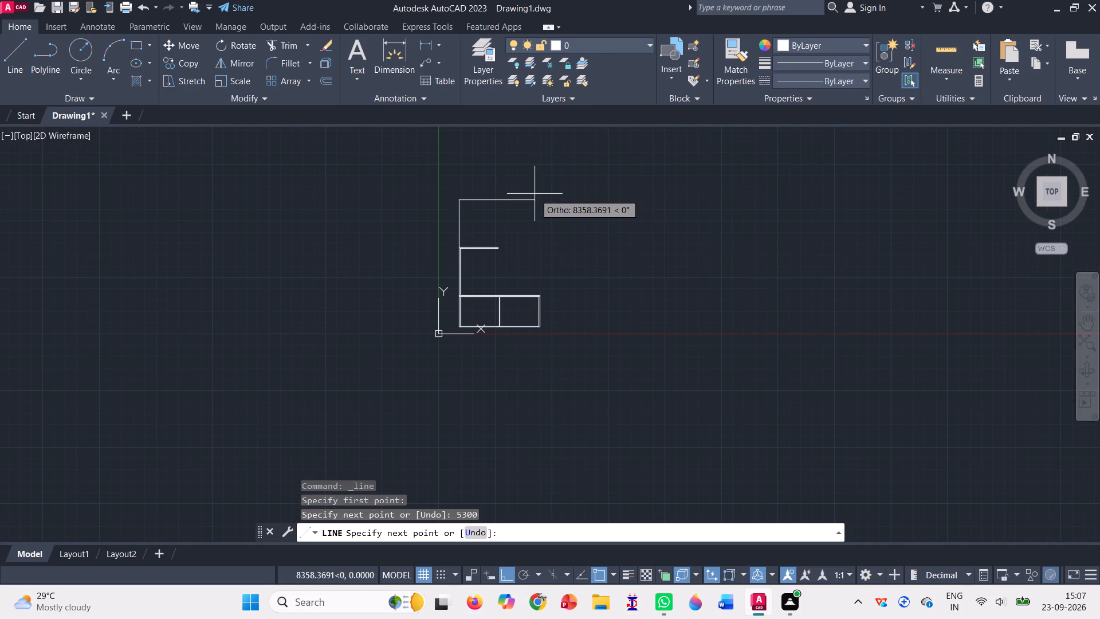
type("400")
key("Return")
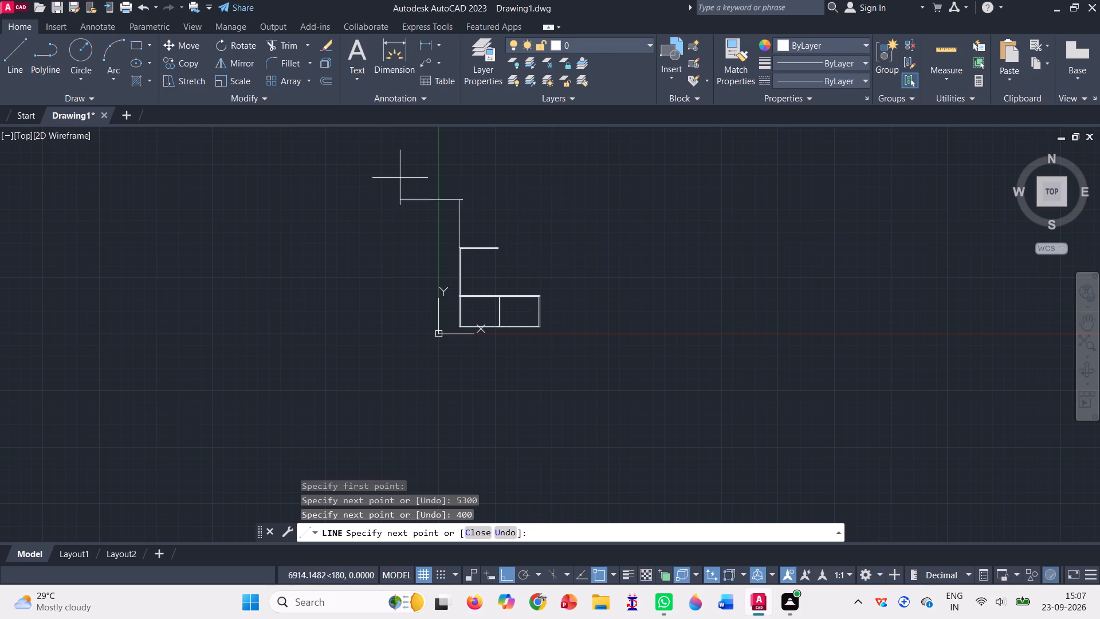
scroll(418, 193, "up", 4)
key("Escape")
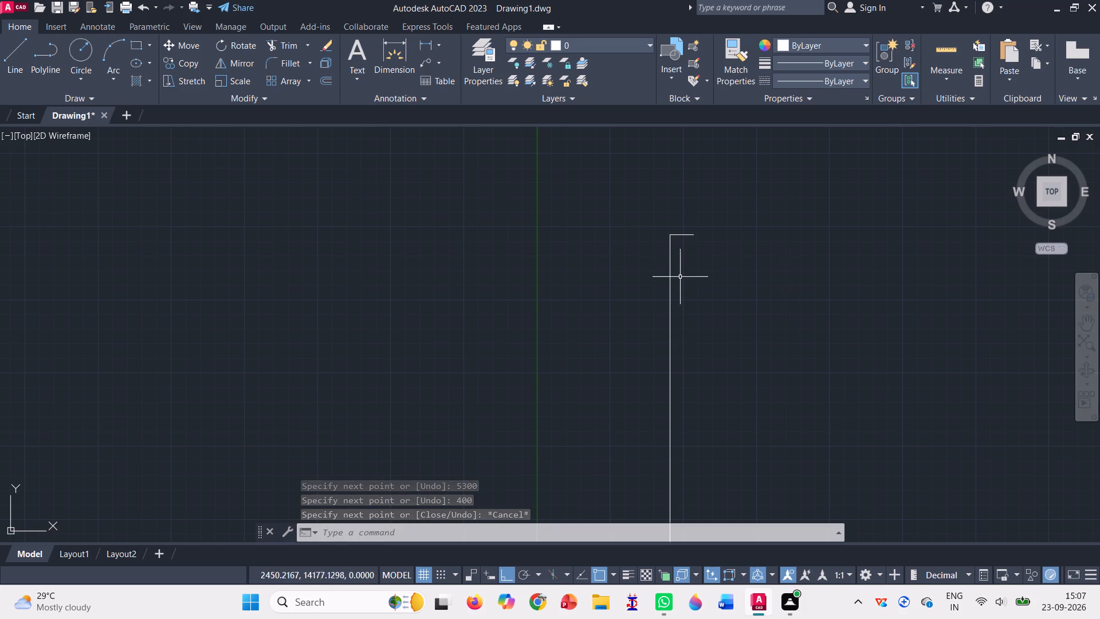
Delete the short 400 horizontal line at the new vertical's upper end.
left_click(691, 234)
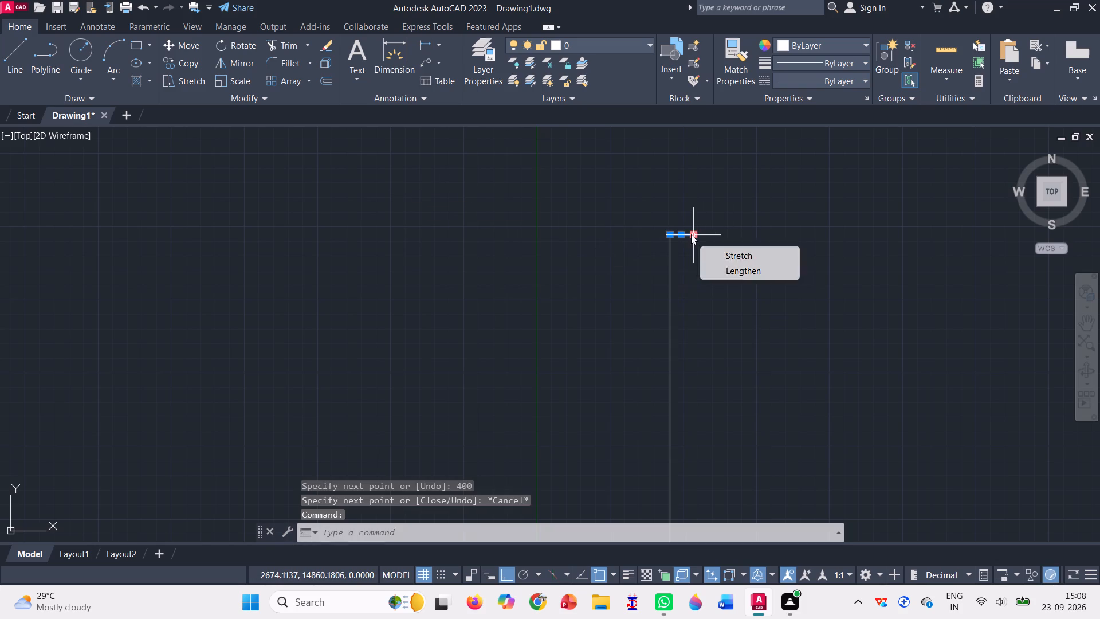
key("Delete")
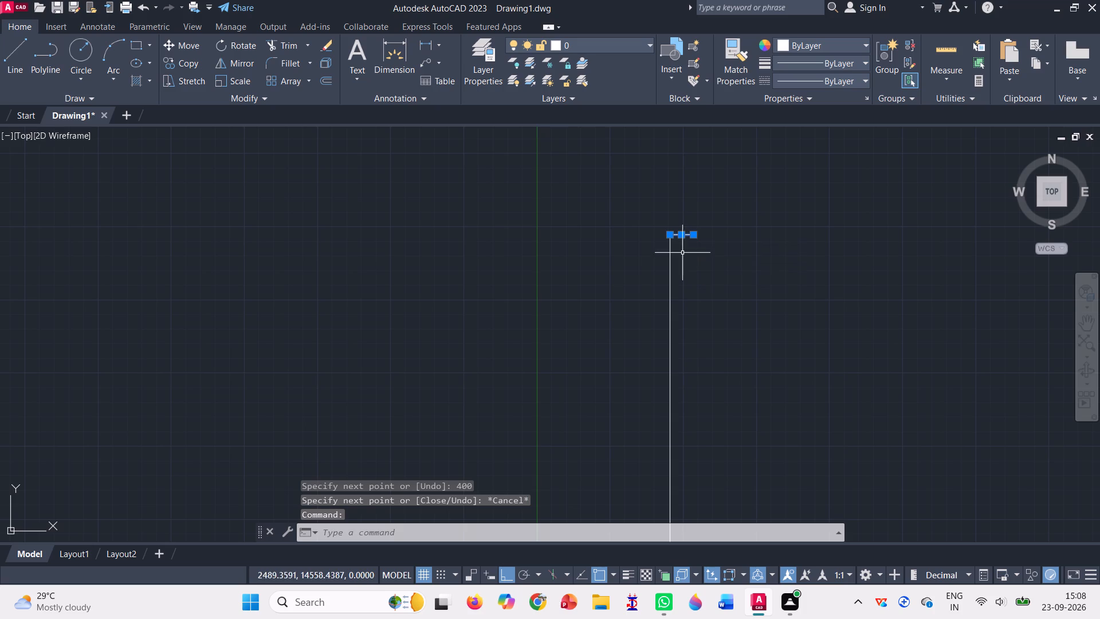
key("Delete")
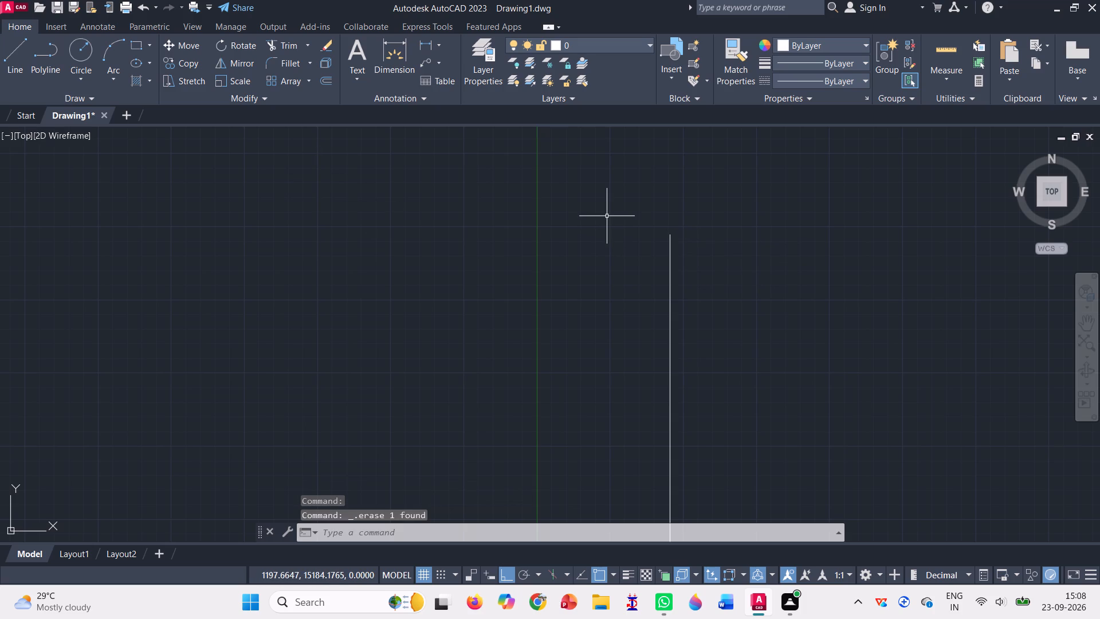
Draw a horizontal line 4000 to the right from the new vertical's upper end, and extend it by 100.
left_click(18, 58)
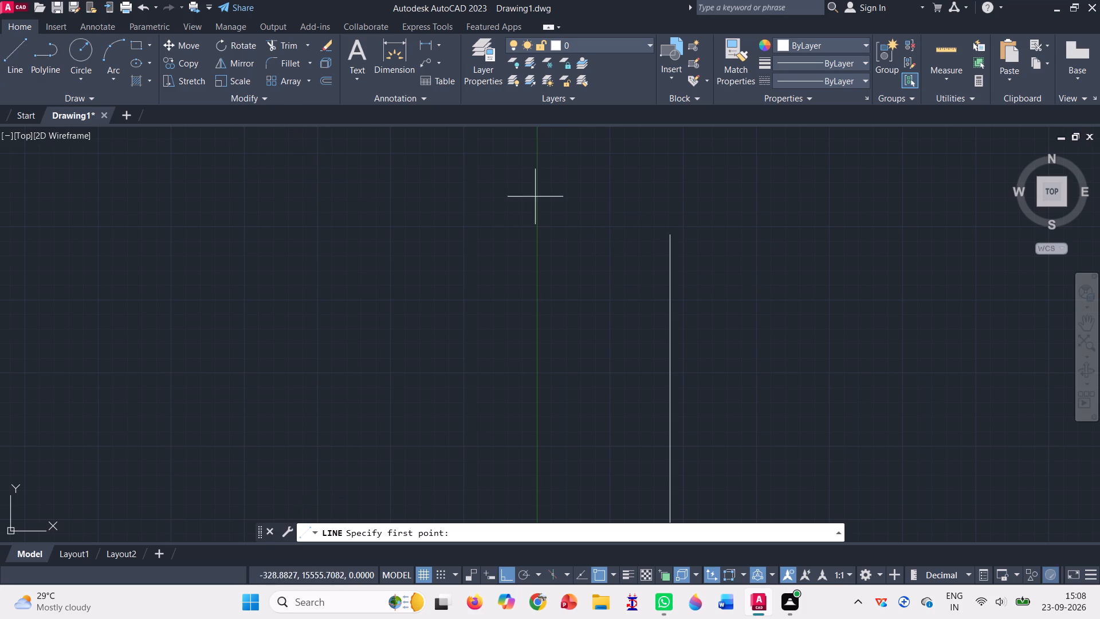
left_click(674, 234)
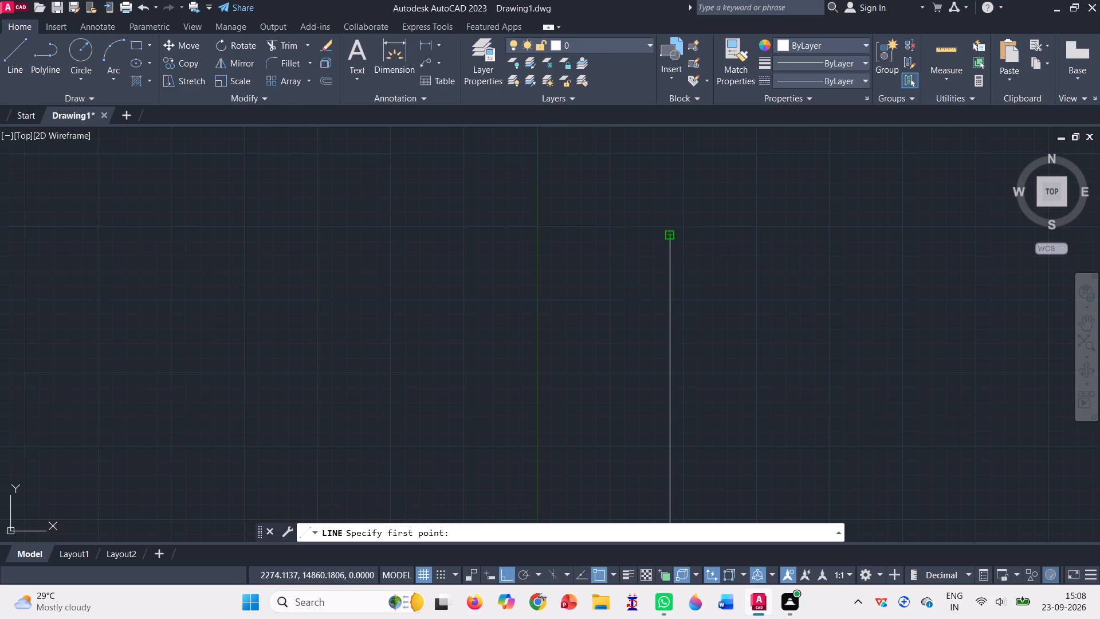
scroll(864, 198, "down", 1)
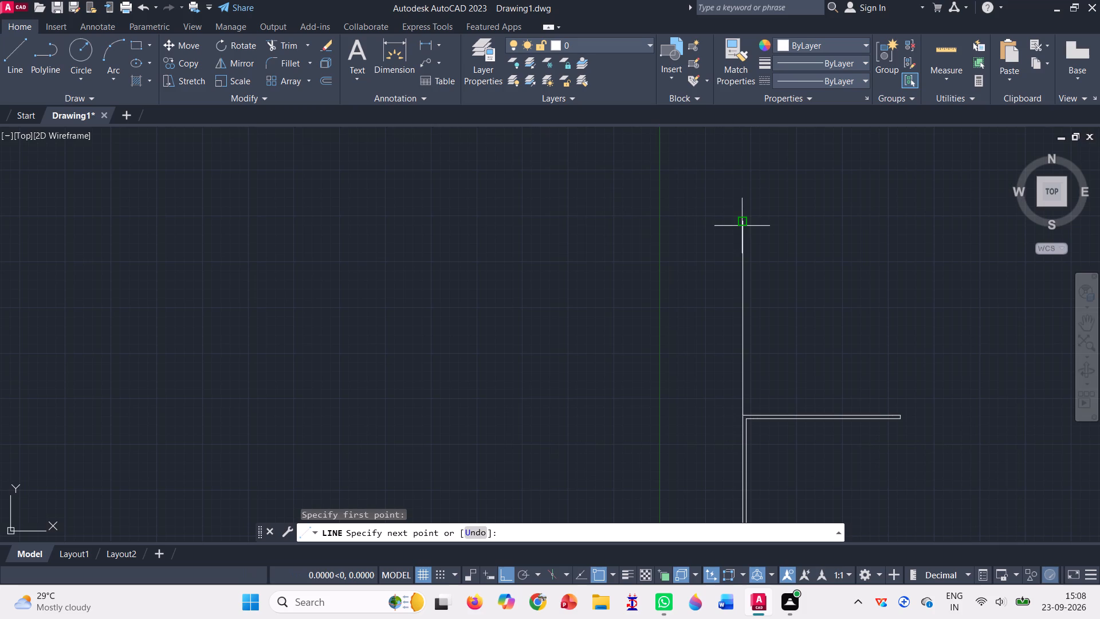
scroll(469, 253, "down", 3)
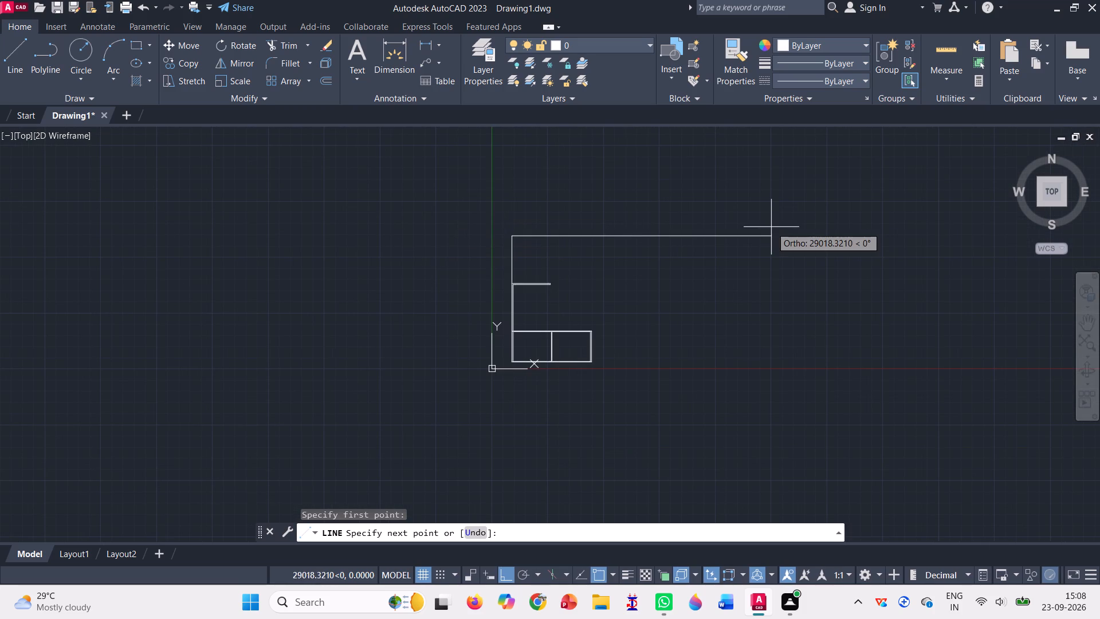
type("4000")
key("Return")
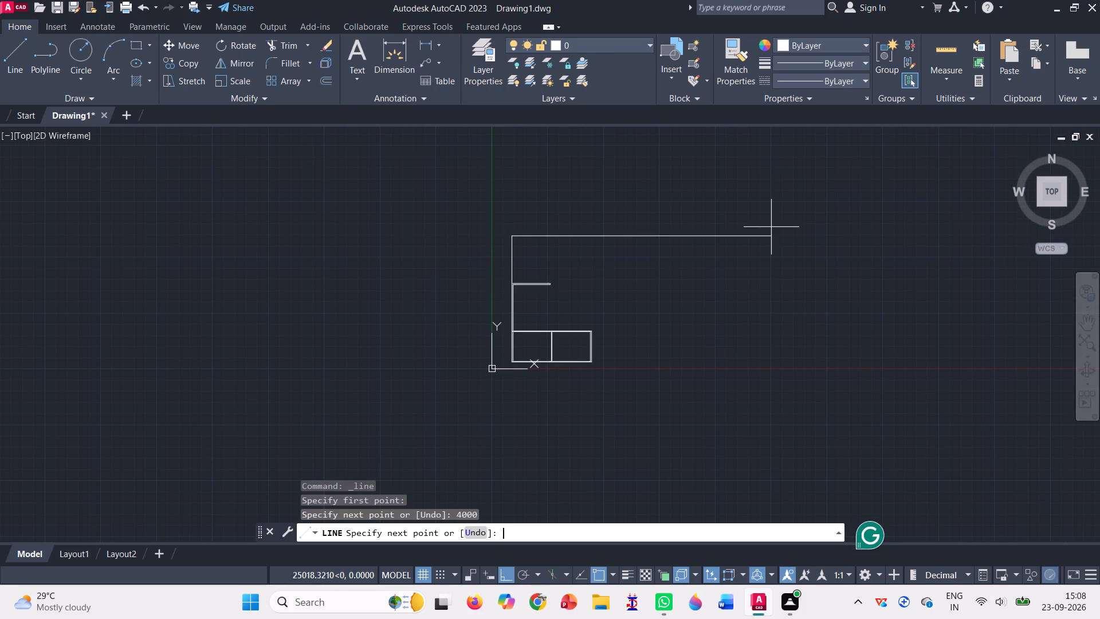
type("100")
key("Return")
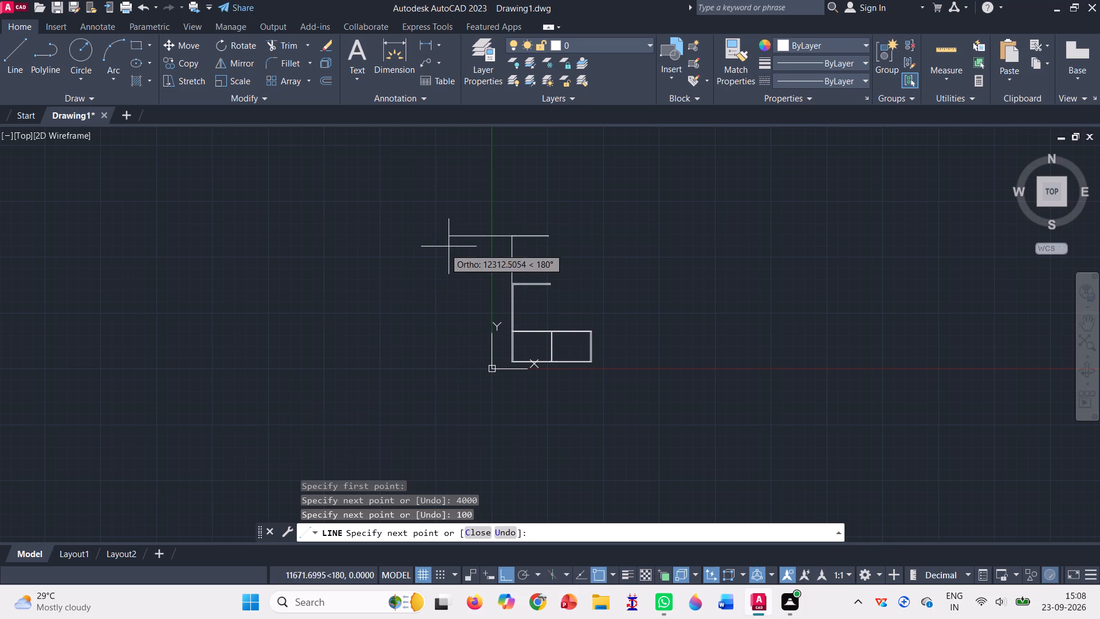
Draw the uppermost room's right side 5300 down to the top line of the horizontal wall below.
scroll(526, 264, "up", 2)
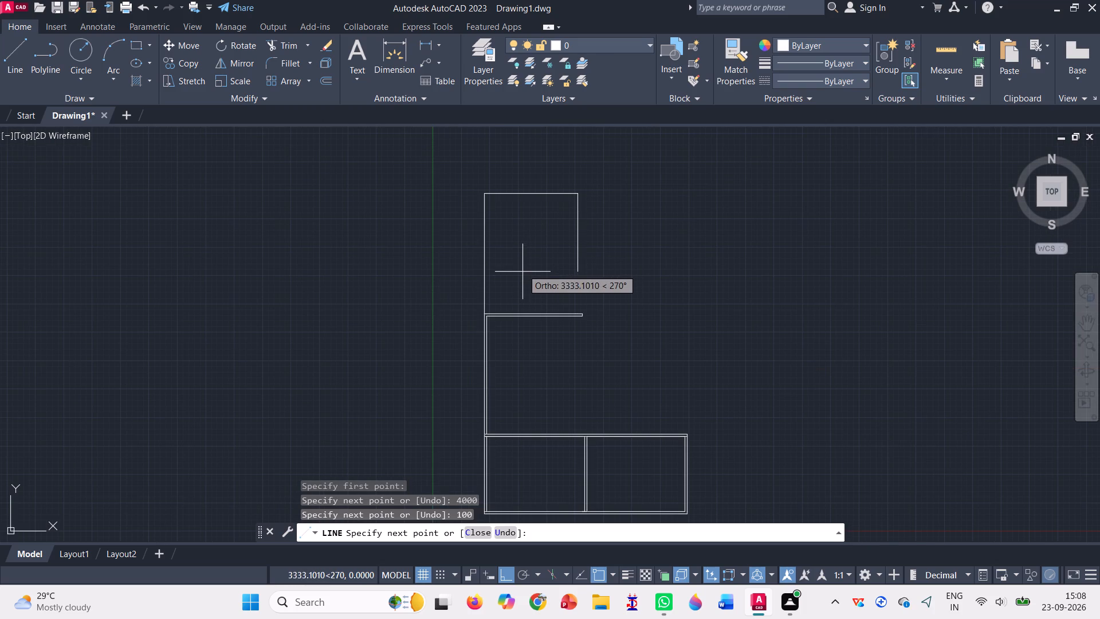
scroll(578, 305, "up", 1)
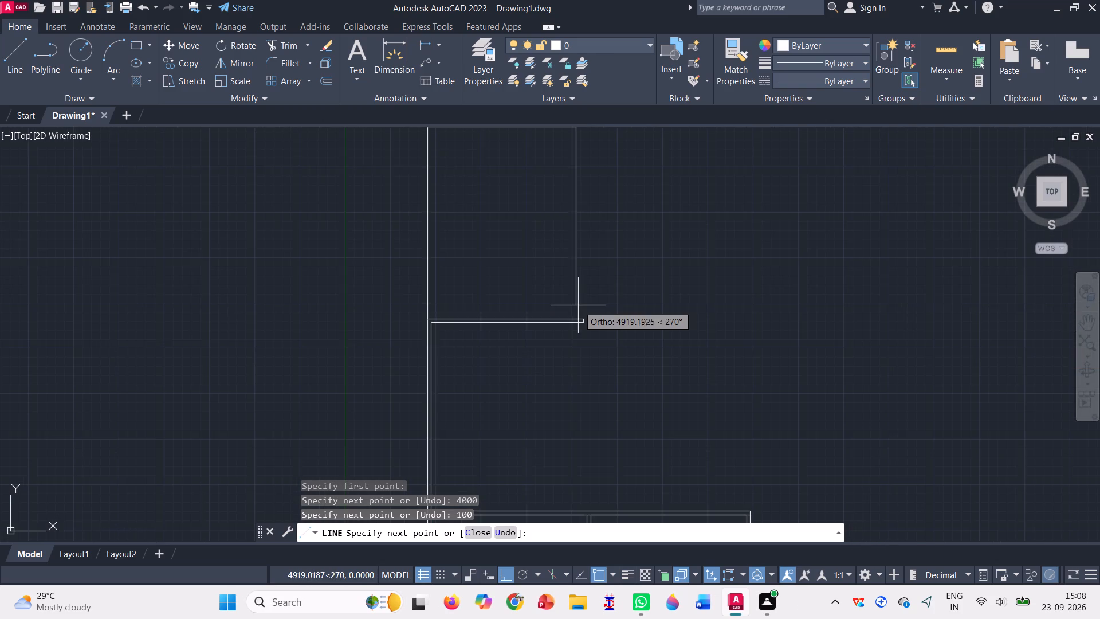
scroll(578, 305, "up", 1)
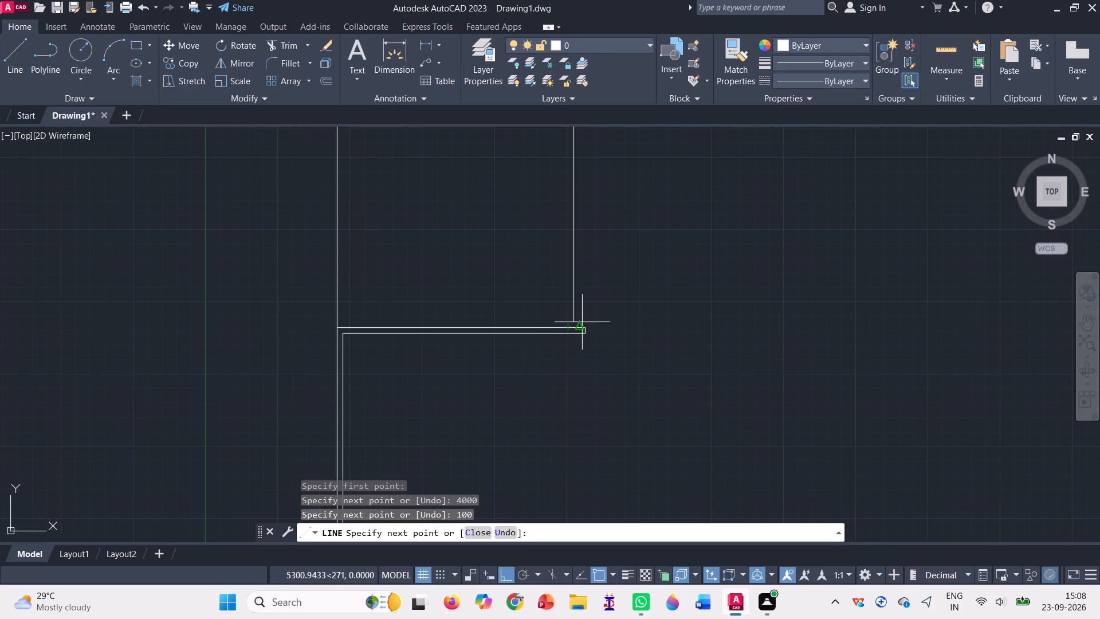
scroll(572, 331, "up", 1)
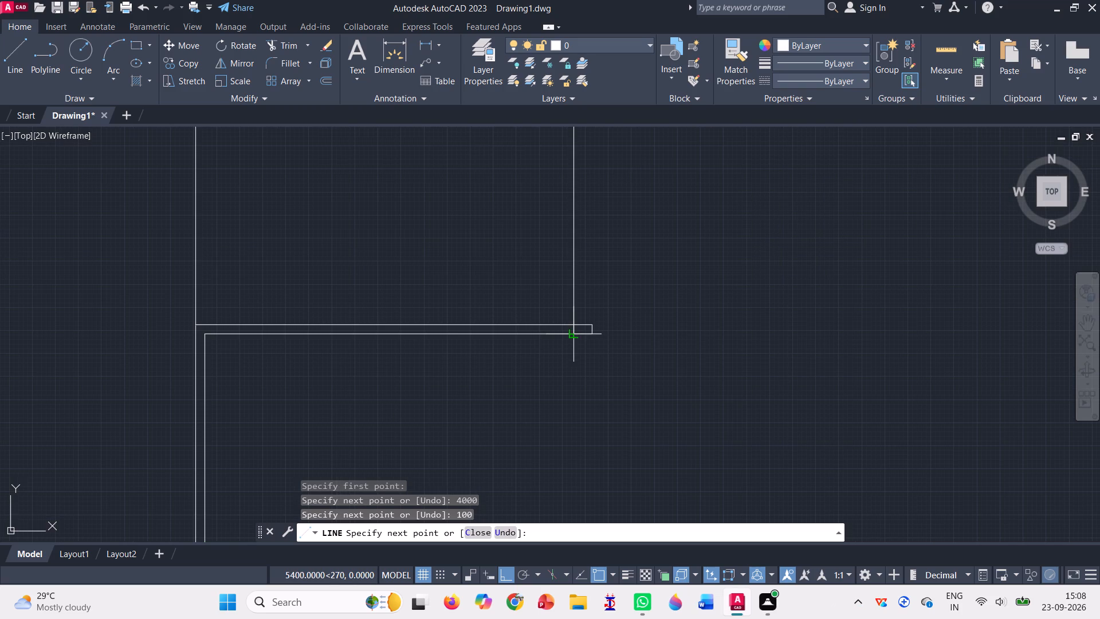
scroll(568, 335, "up", 3)
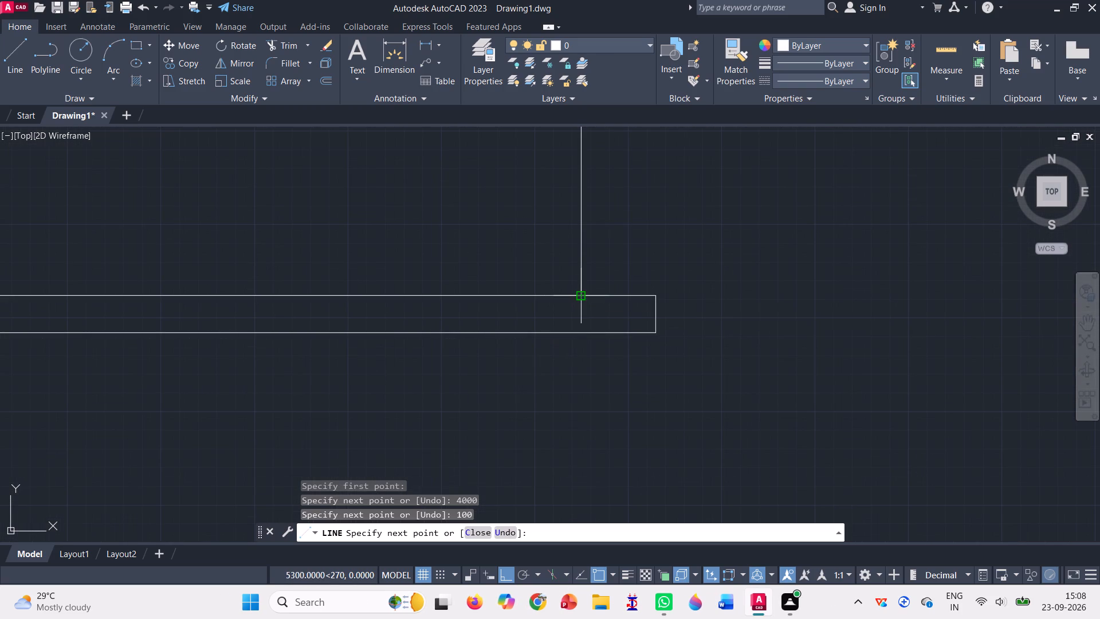
left_click(578, 296)
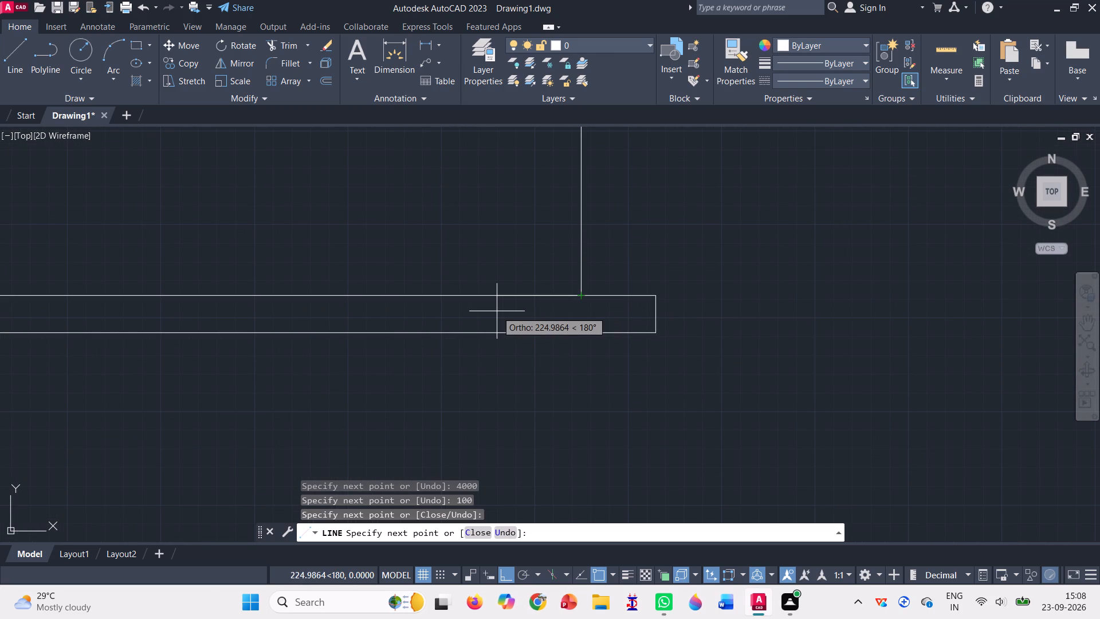
Draw the uppermost room's inner wall outline 100 left, 5200 up, 3900 left and back down to the lower wall, and end the line.
type("100")
key("Return")
scroll(552, 351, "down", 4)
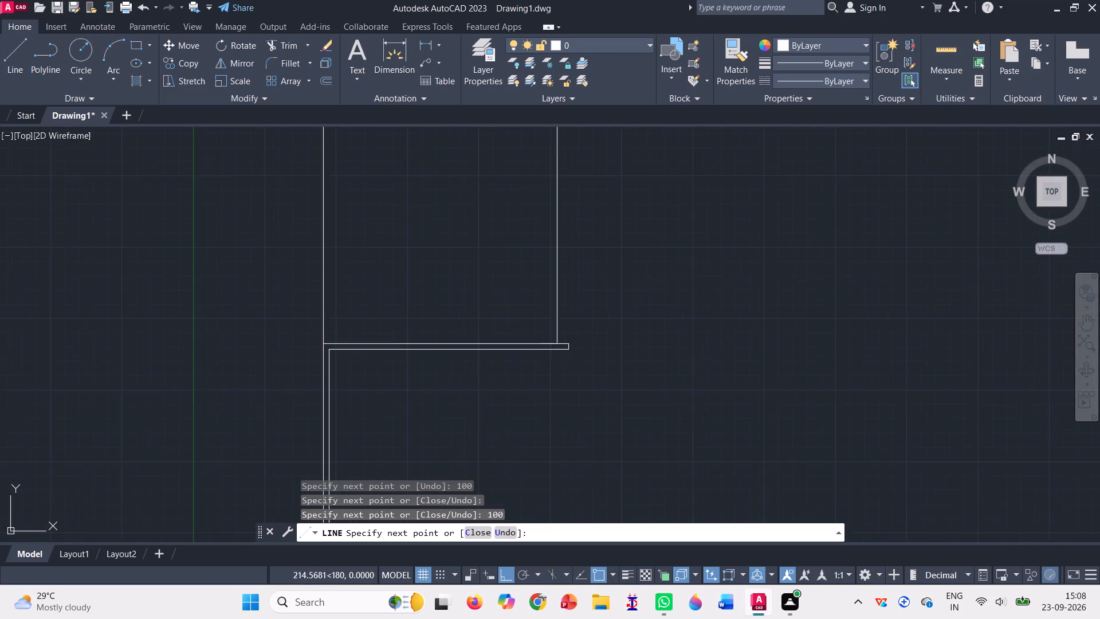
scroll(552, 353, "down", 1)
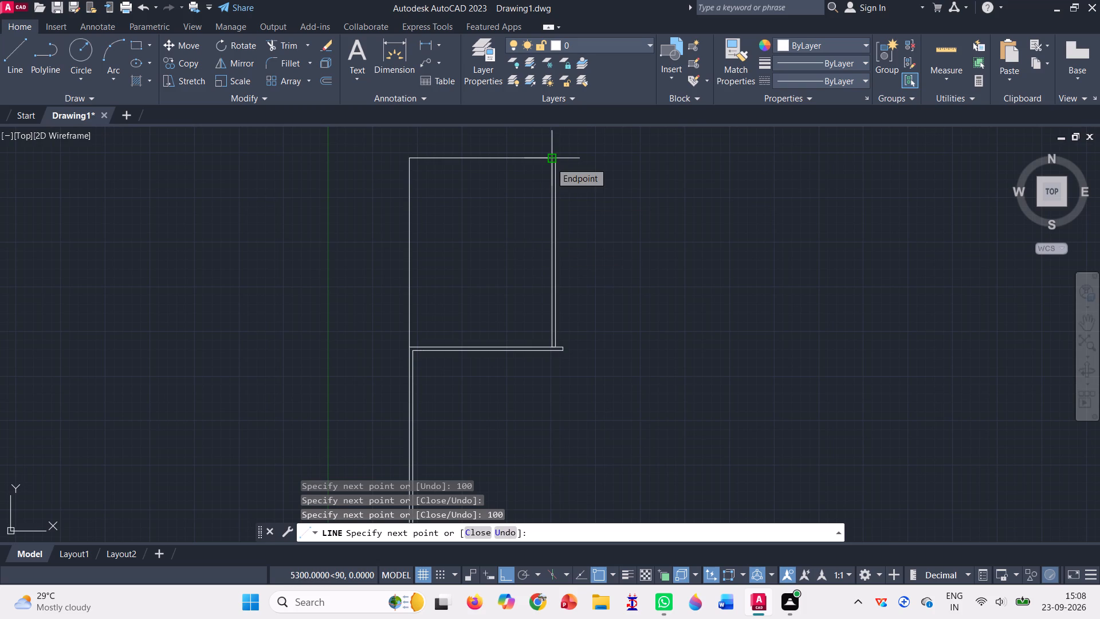
type("5200")
key("Return")
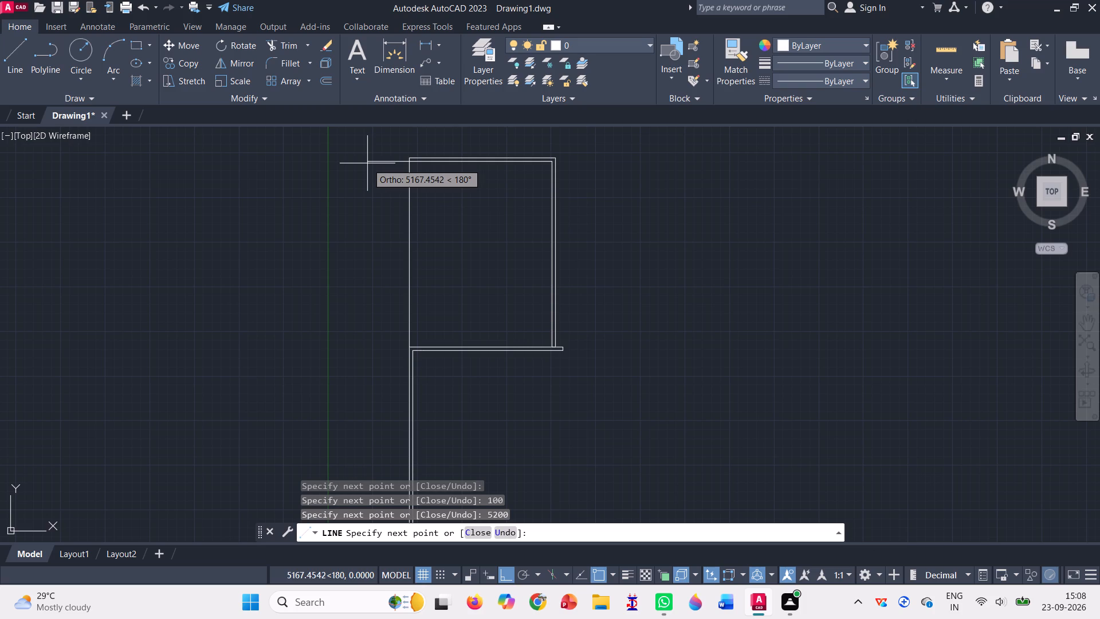
type("3900")
key("Return")
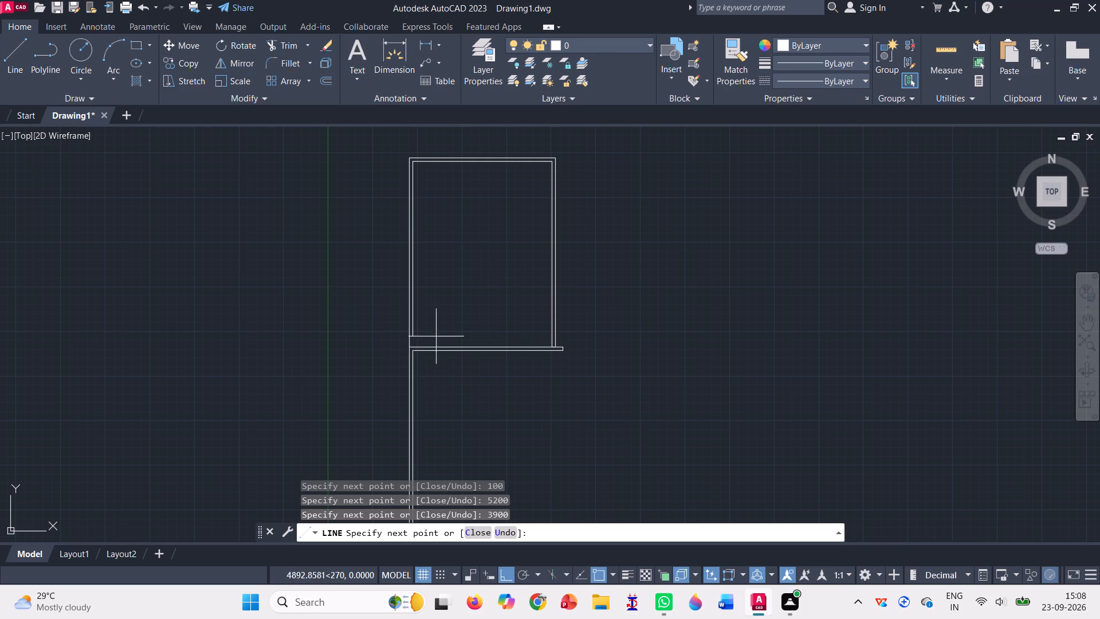
left_click(408, 353)
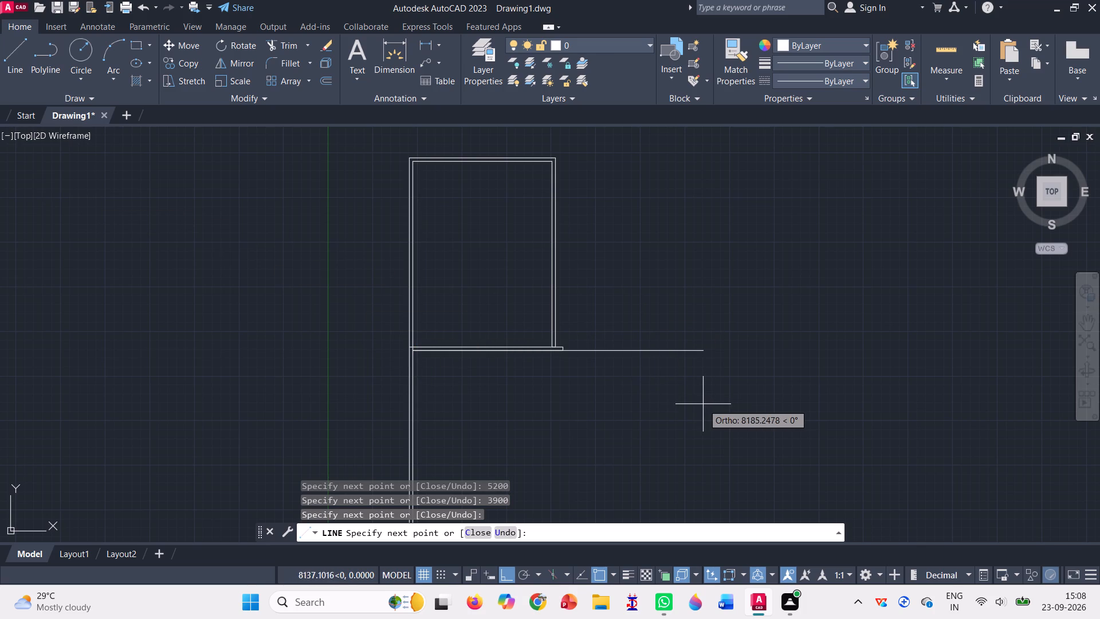
key("Escape")
Draw a horizontal line 5600 to the right from the uppermost room's outer top-right corner.
left_click(17, 57)
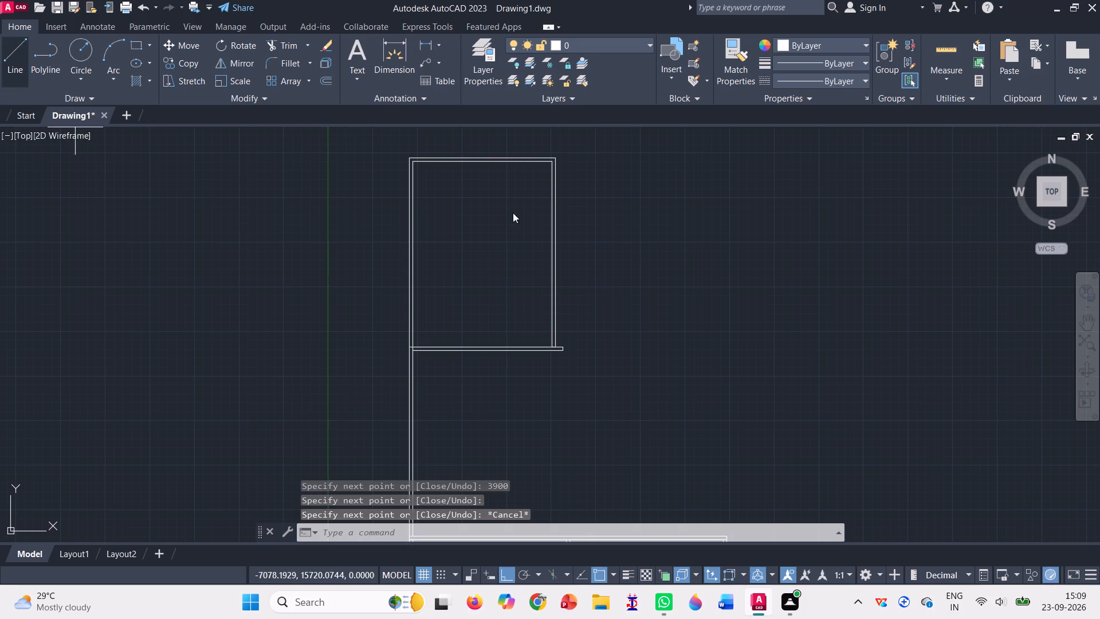
scroll(796, 311, "down", 2)
scroll(481, 287, "down", 1)
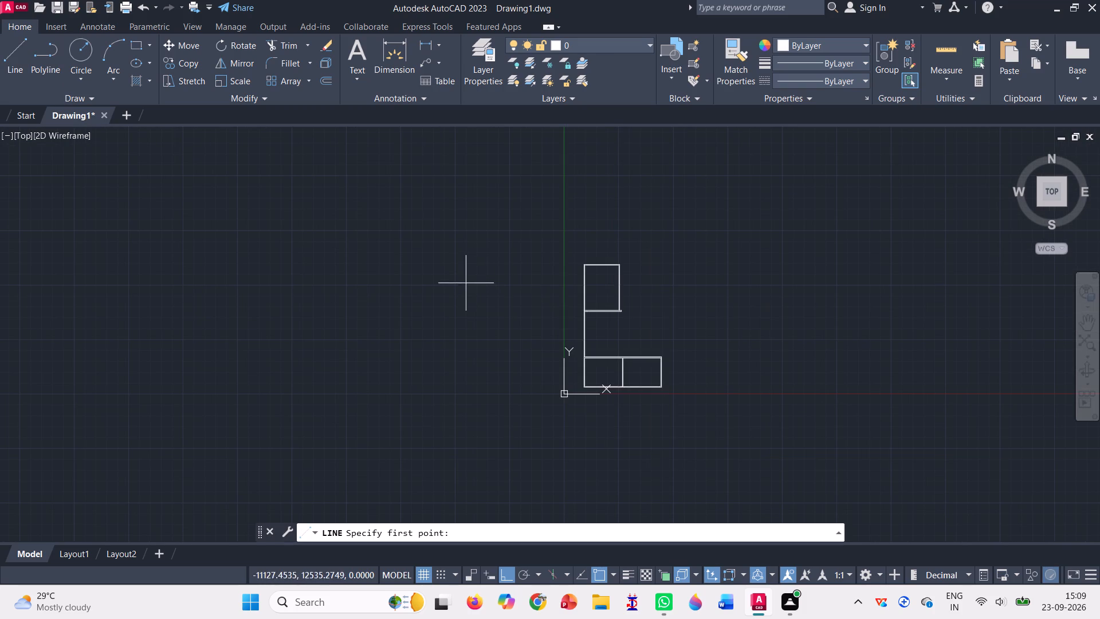
scroll(677, 306, "up", 2)
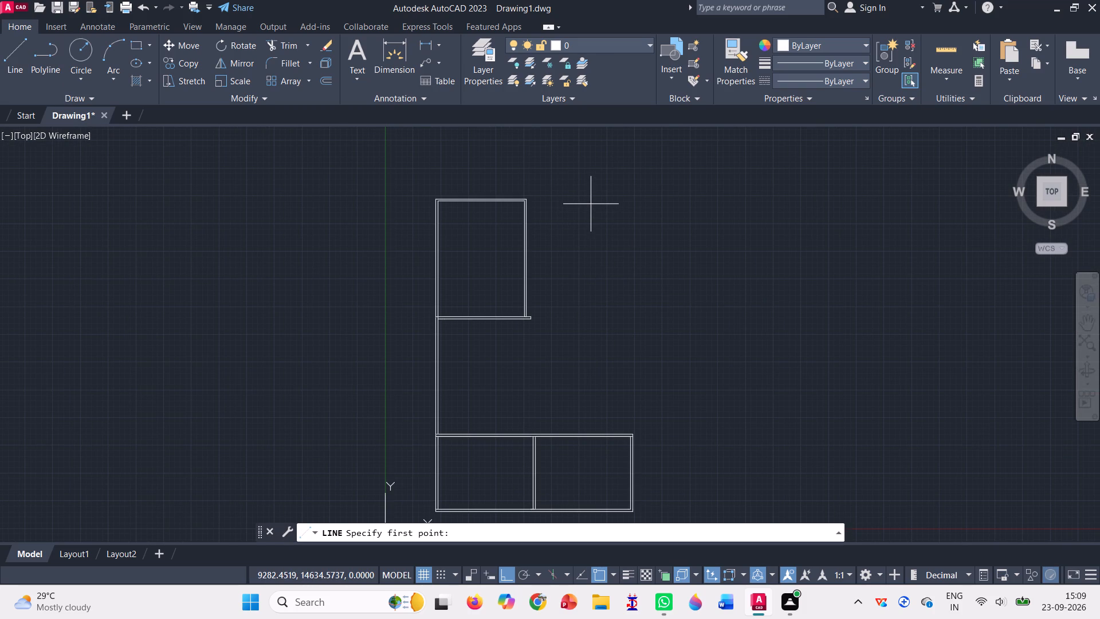
scroll(591, 208, "up", 2)
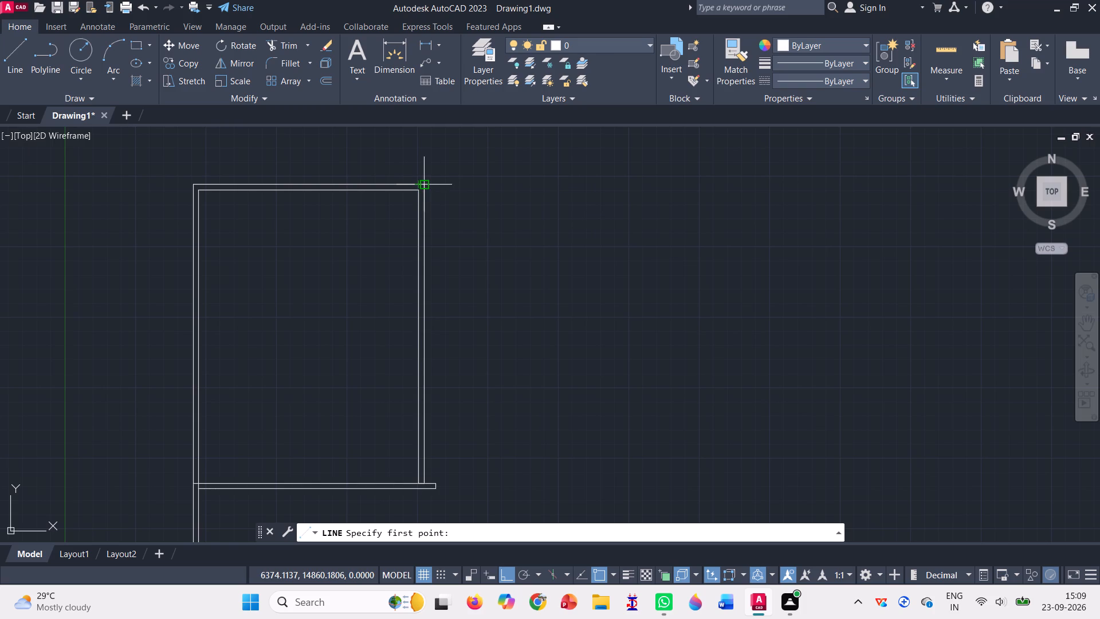
left_click(424, 184)
scroll(553, 215, "down", 1)
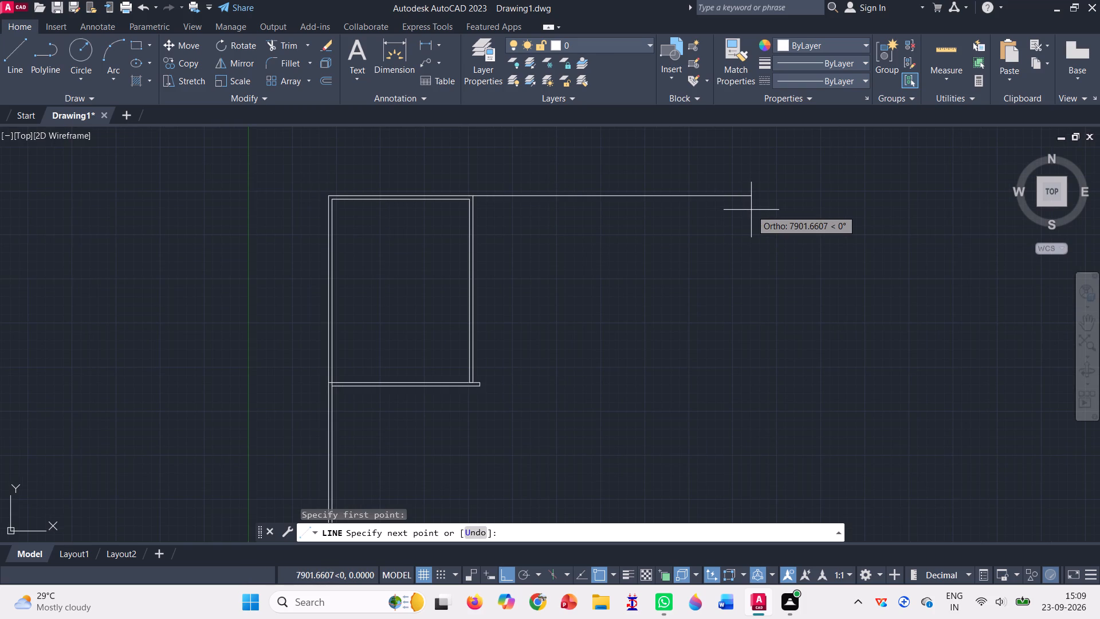
type("5600")
key("Return")
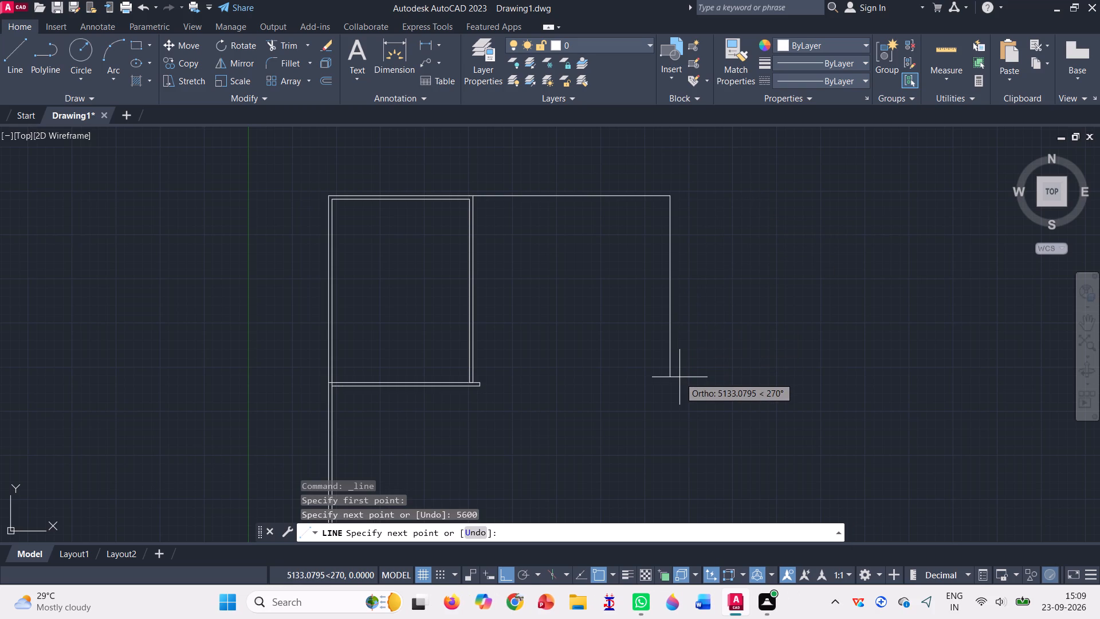
Continue the line down in segments of 2500, 3200 and 1500, add a freehand horizontal segment to the left, and end the line.
type("2500")
key("Return")
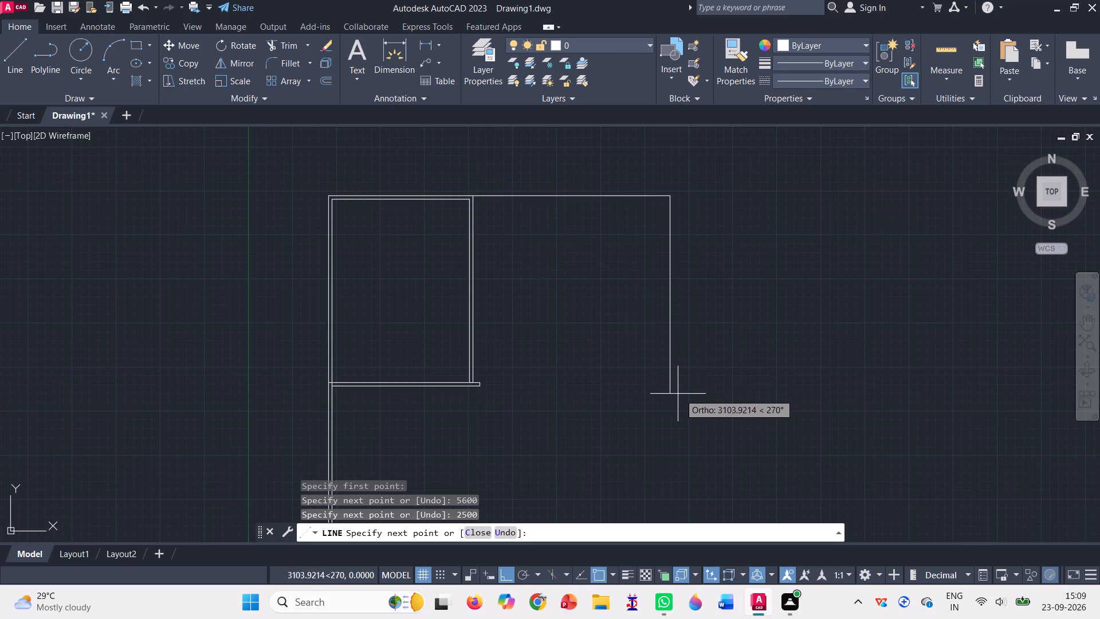
type("3200")
key("Return")
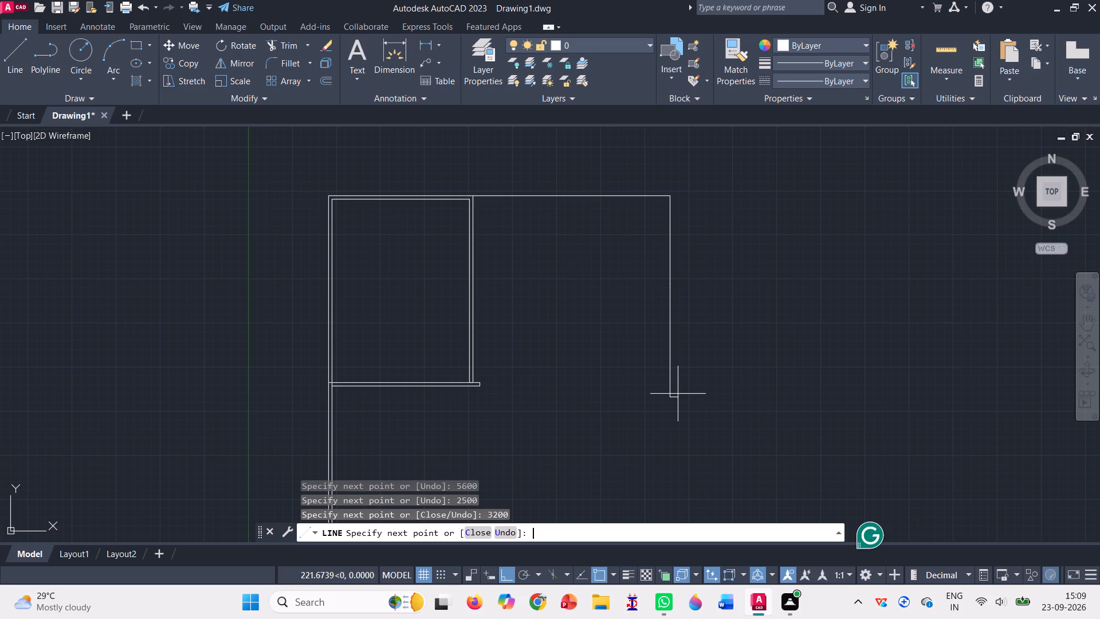
scroll(595, 296, "down", 1)
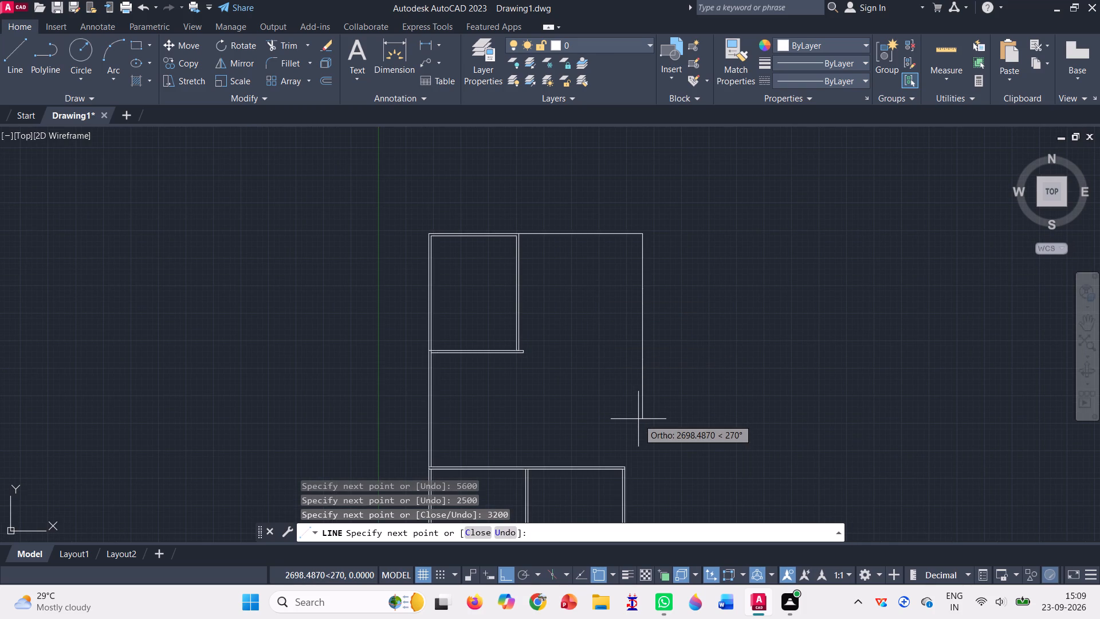
type("150")
key("0")
key("Return")
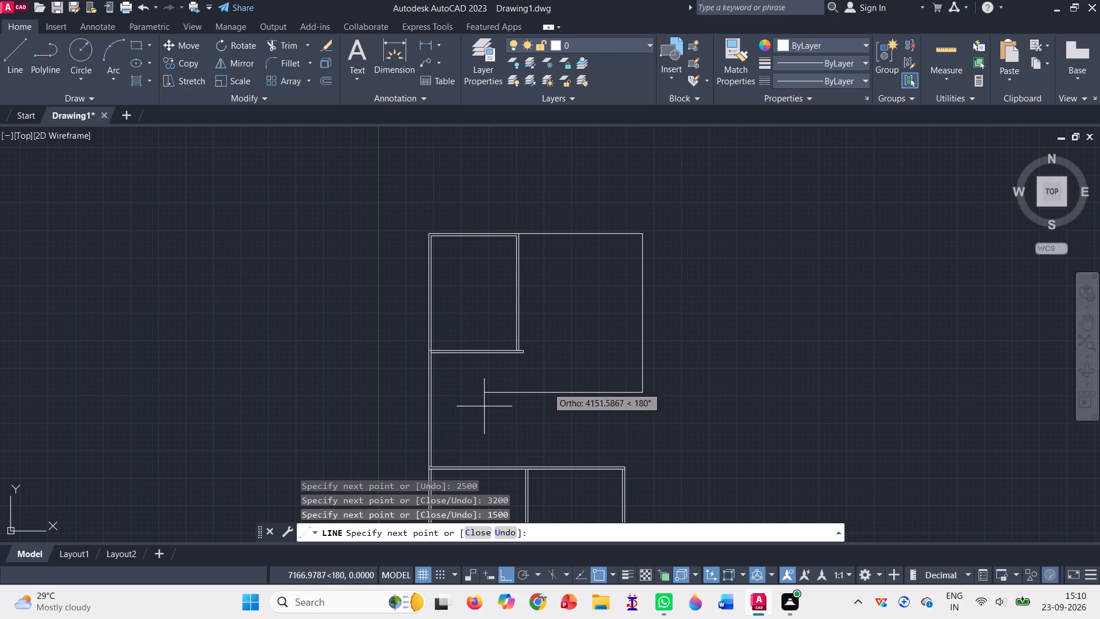
left_click(535, 393)
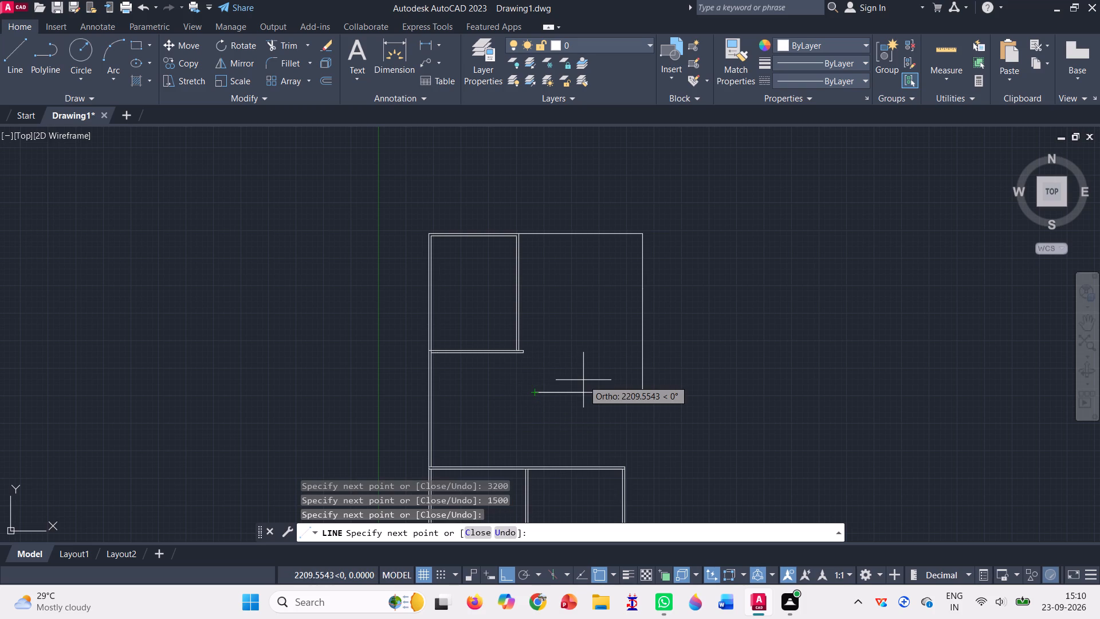
key("Escape")
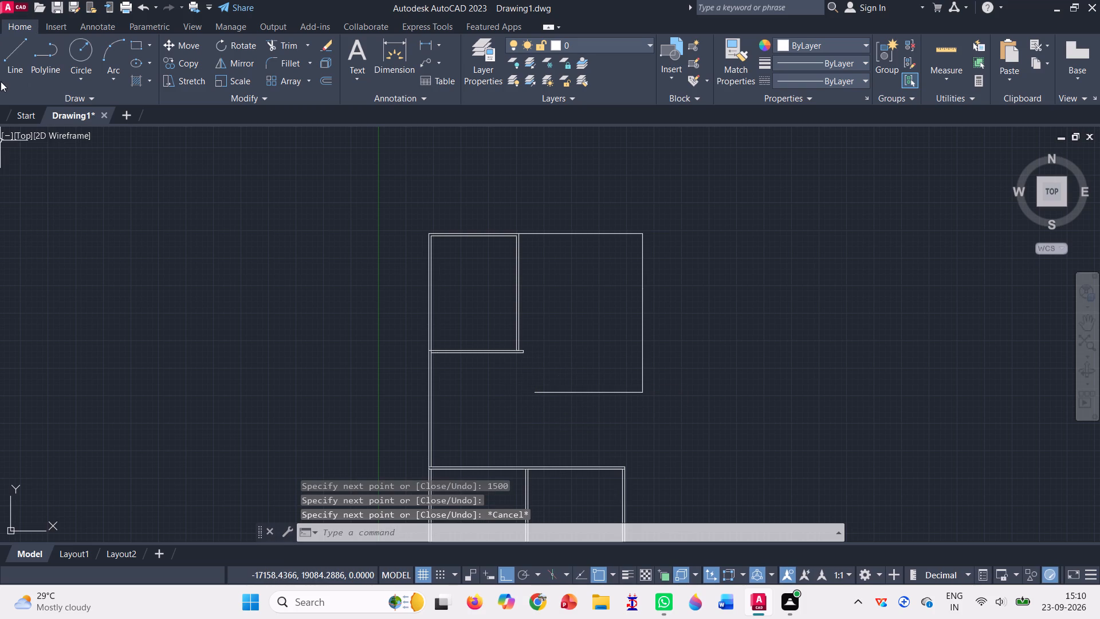
Extend the 100-thick horizontal wall below the uppermost room from its right end to the new right-hand vertical, closing it back at its end.
left_click(17, 57)
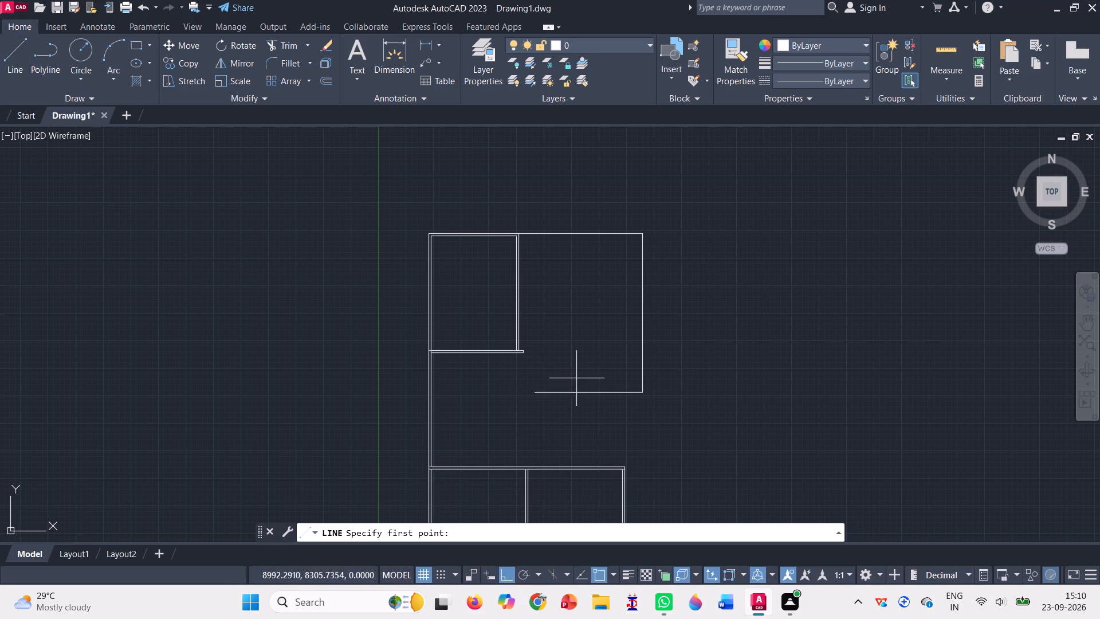
scroll(560, 370, "up", 3)
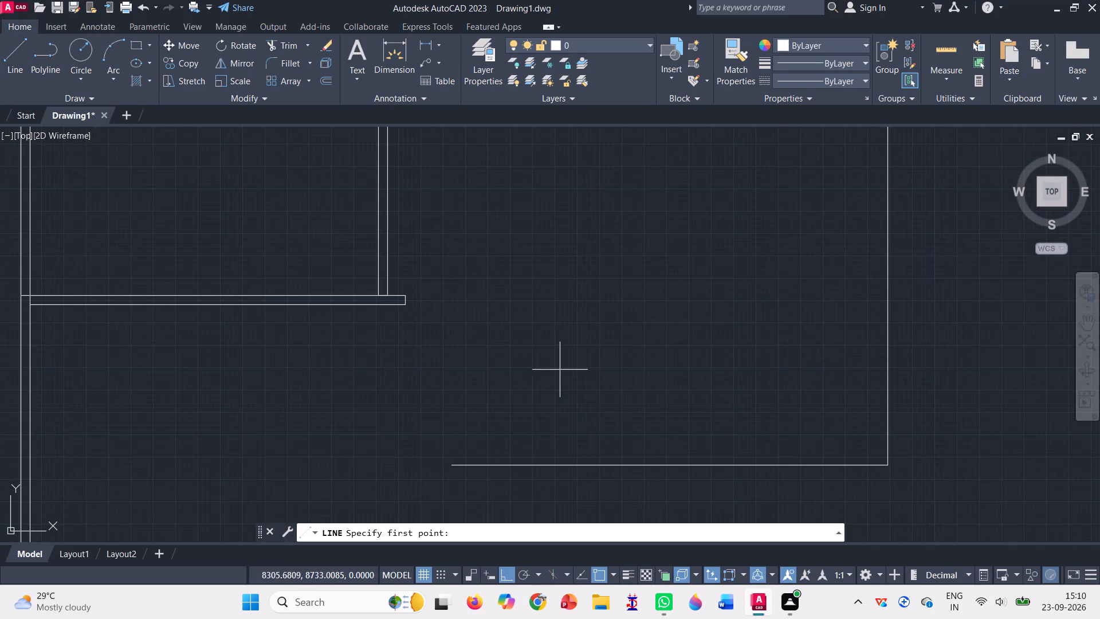
left_click(404, 299)
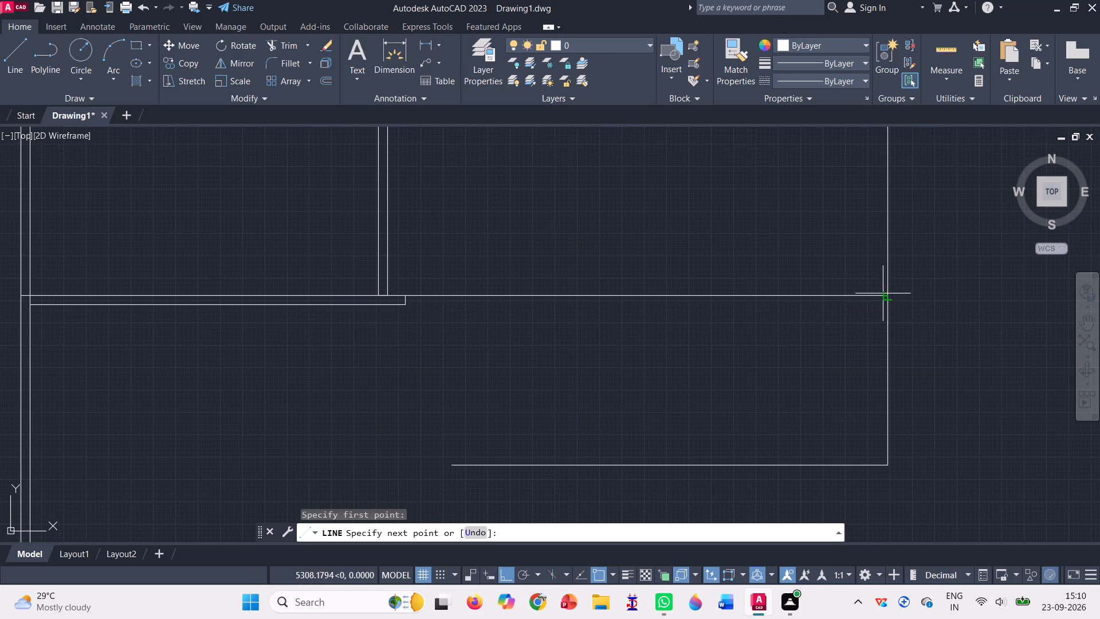
left_click(889, 298)
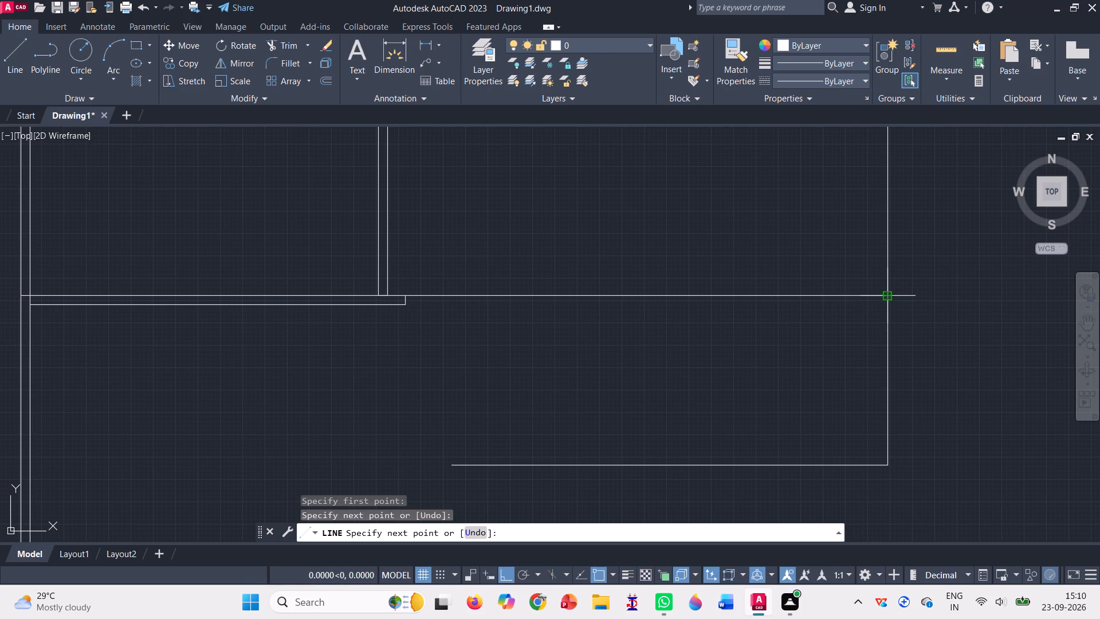
type("100")
key("Return")
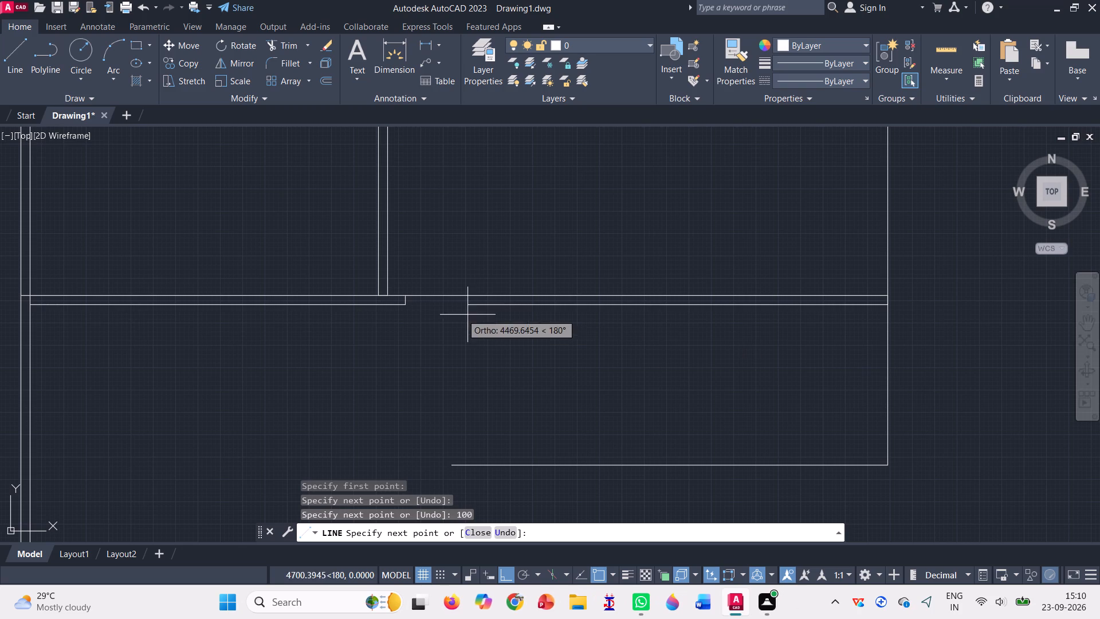
left_click(406, 307)
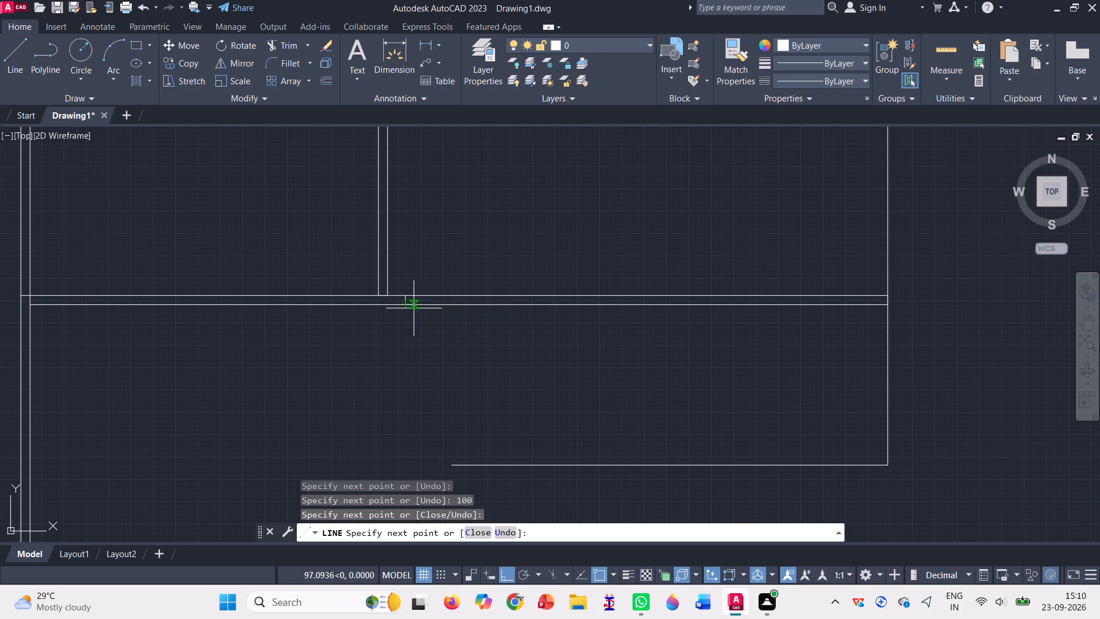
key("Escape")
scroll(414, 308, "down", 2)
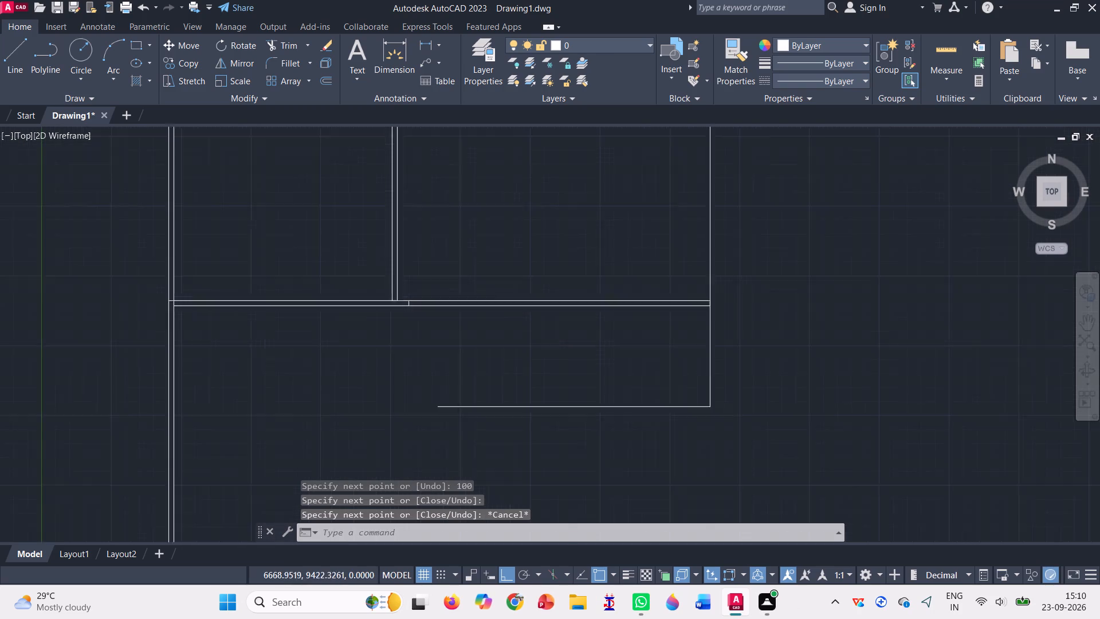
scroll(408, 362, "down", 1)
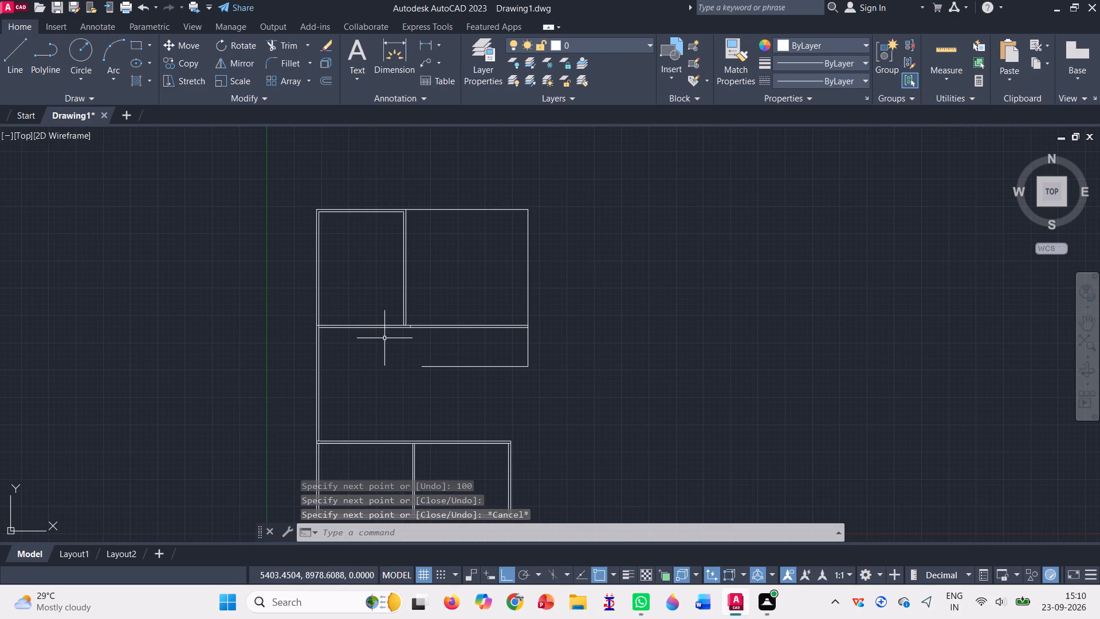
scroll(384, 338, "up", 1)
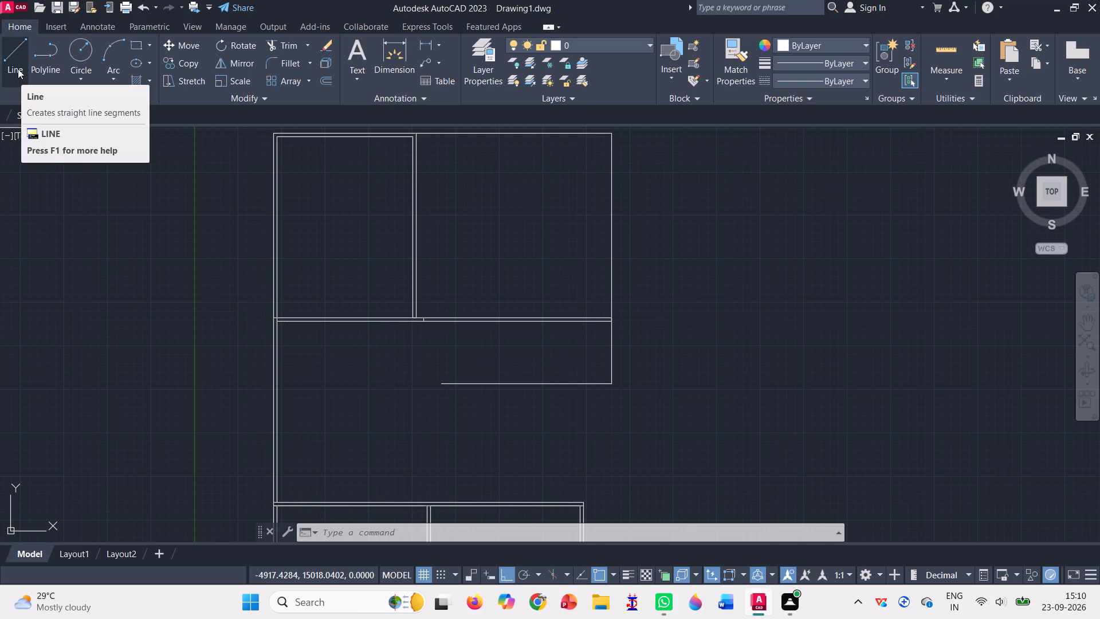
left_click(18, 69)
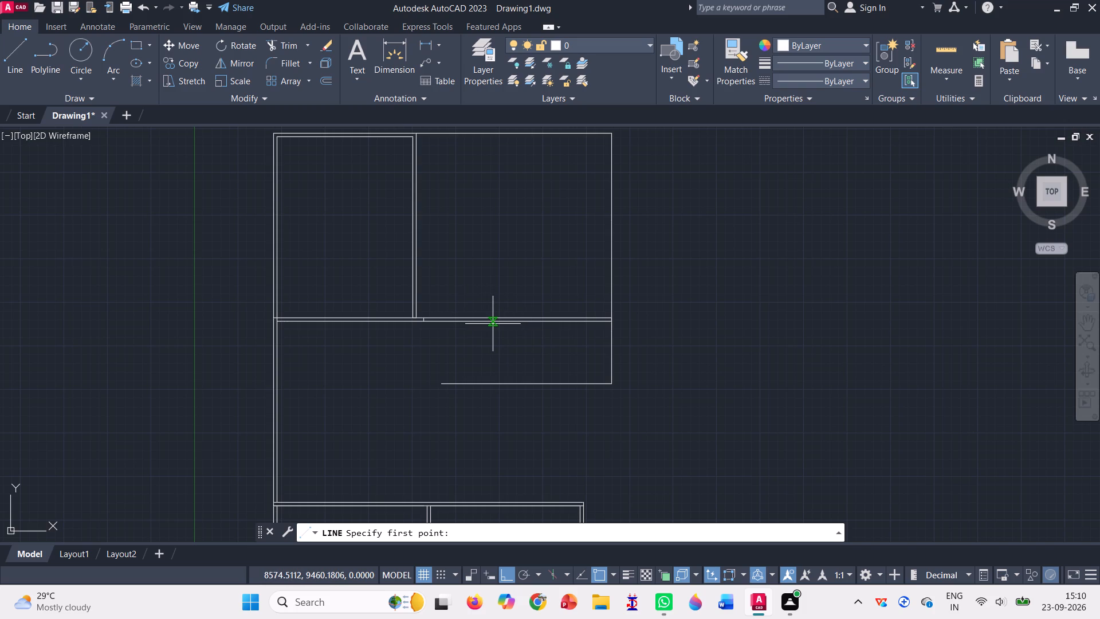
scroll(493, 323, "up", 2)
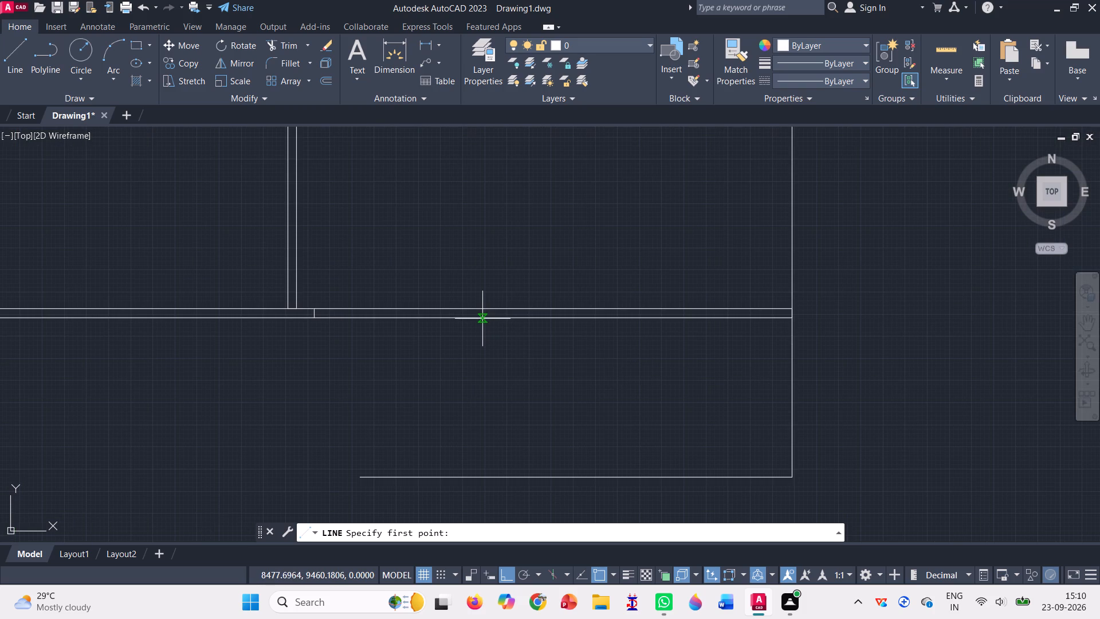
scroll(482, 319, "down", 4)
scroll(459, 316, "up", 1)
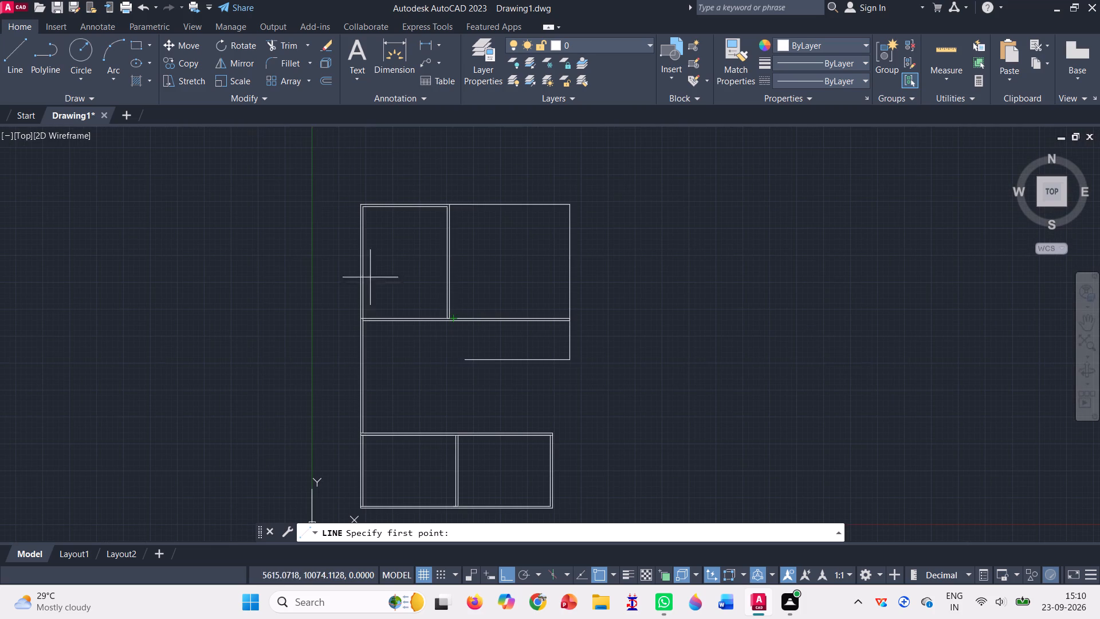
Draw a closed door leaf outline 76.2 wide and 914.4 high with the Line tool, in the empty area right of the plan.
left_click(14, 60)
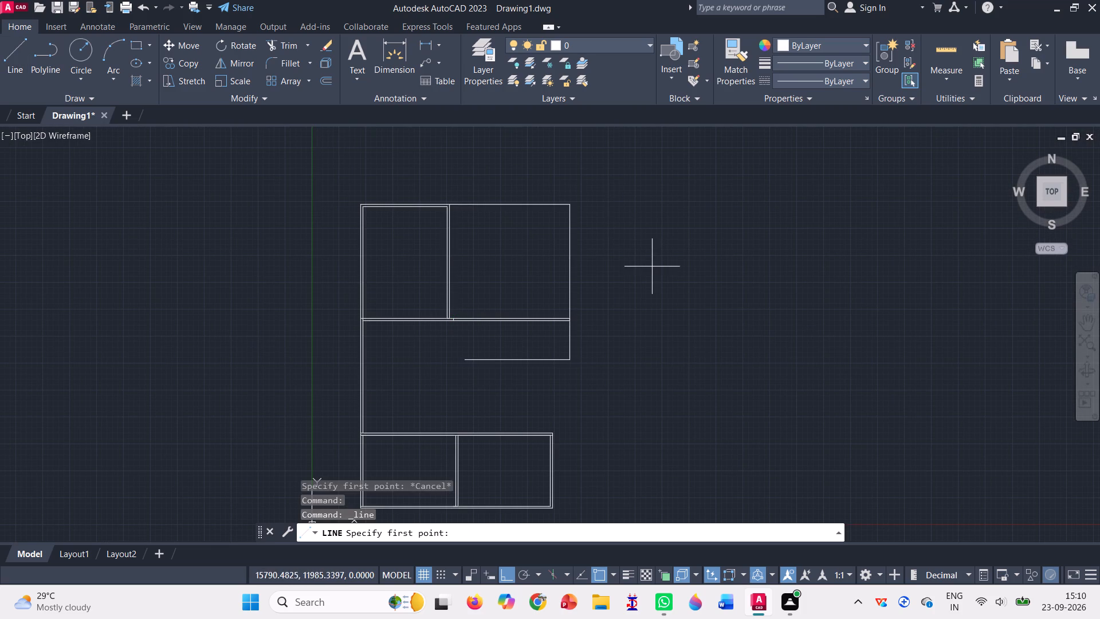
left_click(652, 267)
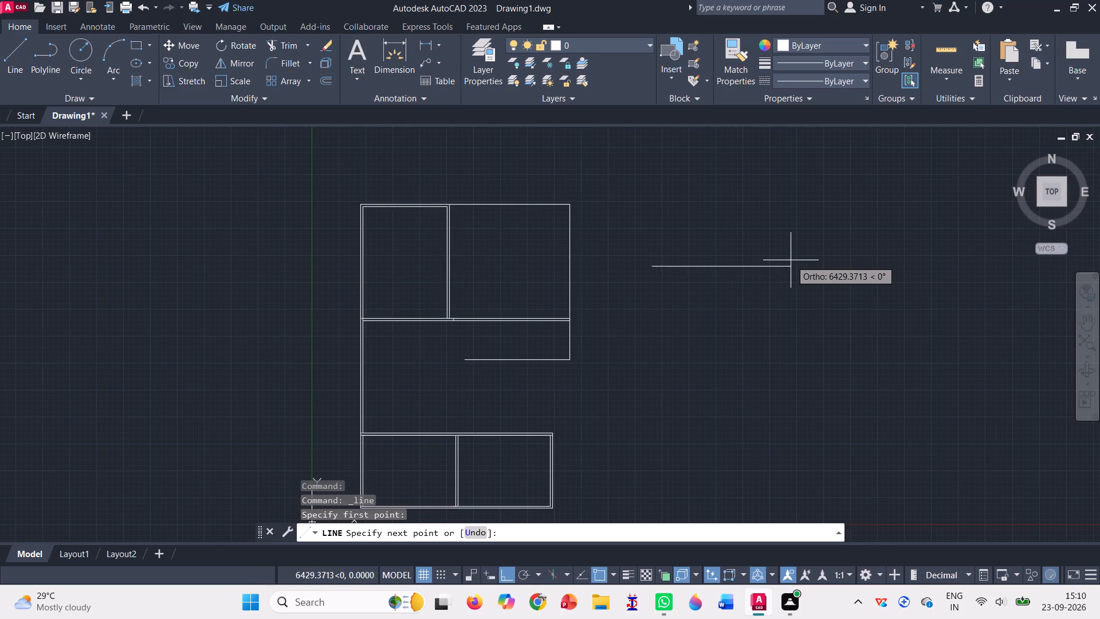
type("76.2")
key("Return")
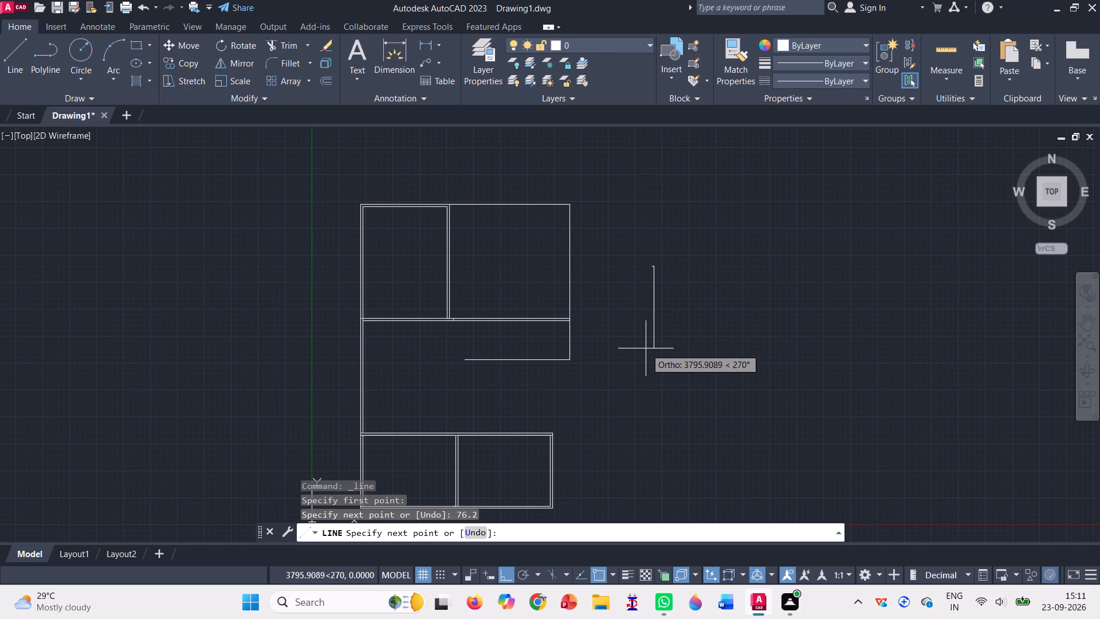
type("914.")
key("4")
key("Return")
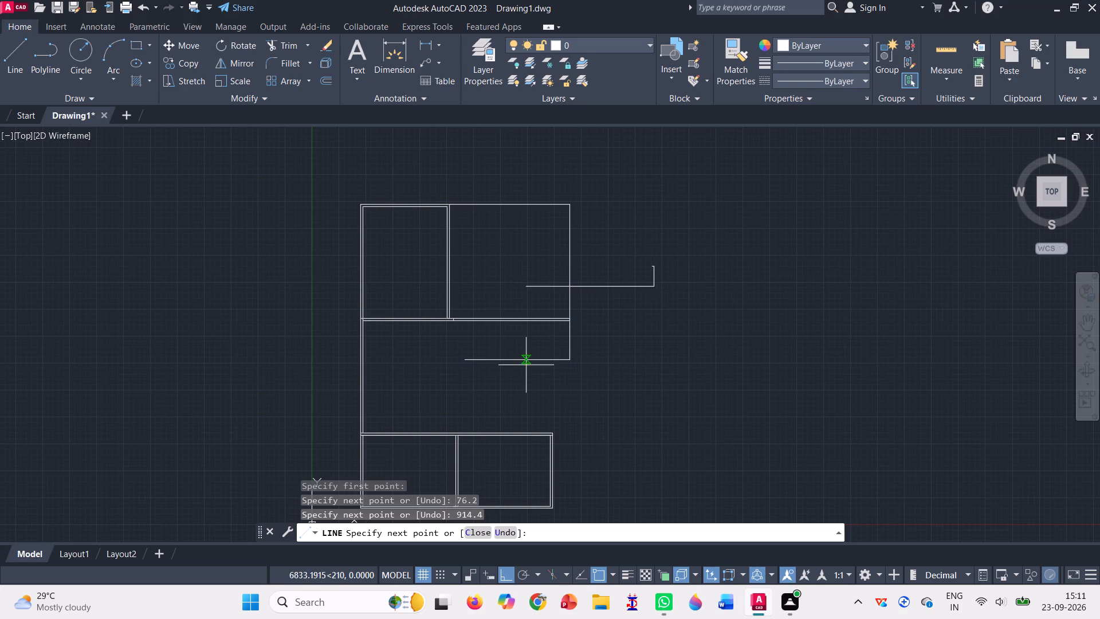
type("76.")
key("2")
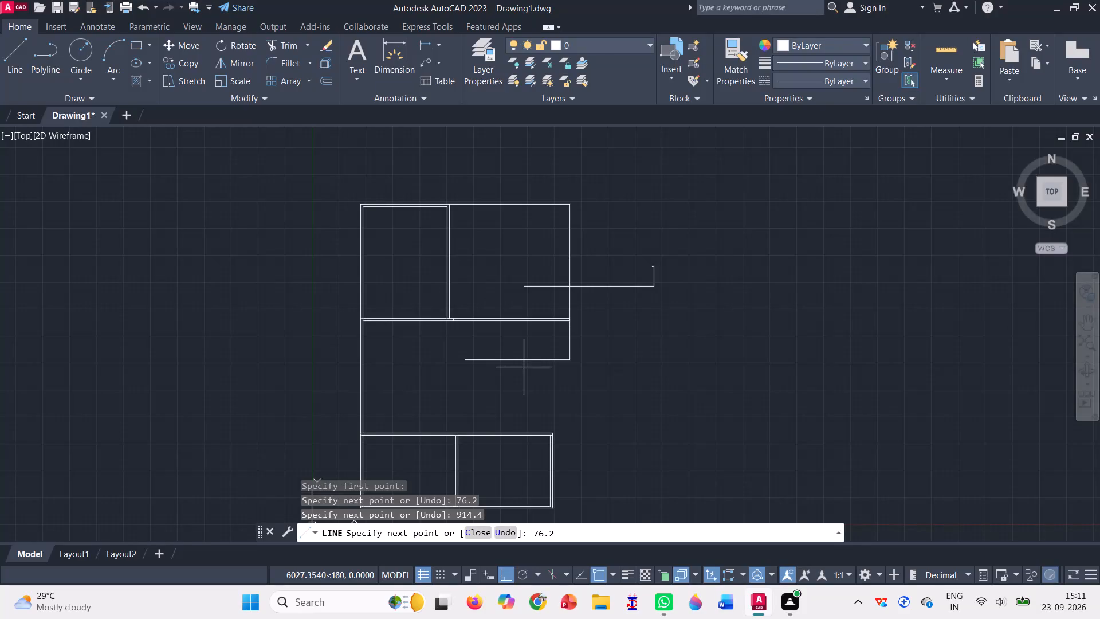
key("Return")
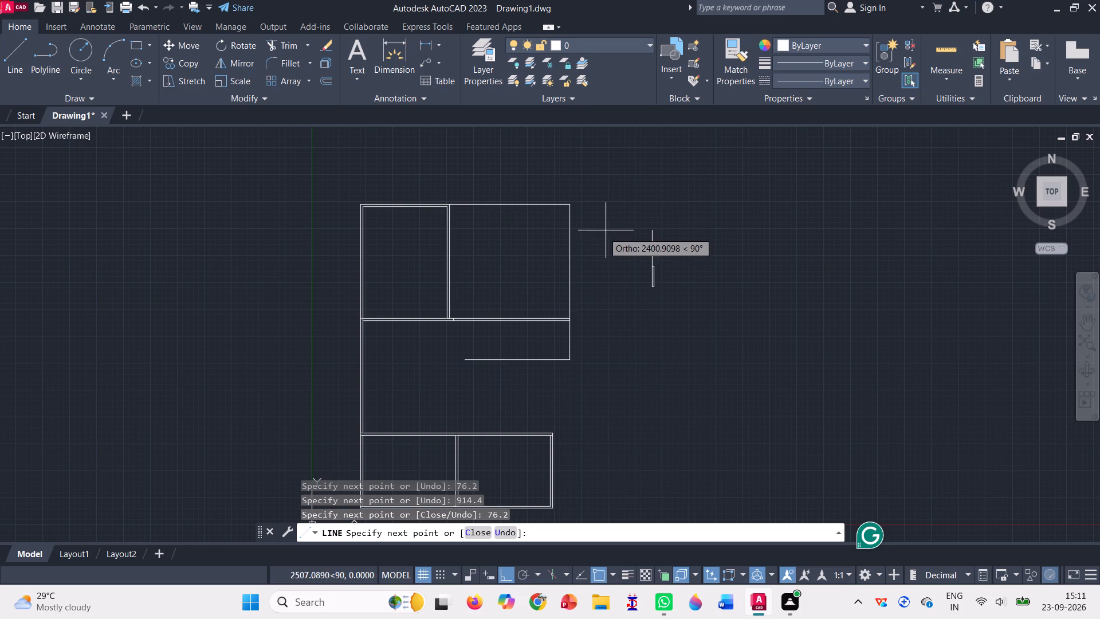
scroll(630, 242, "up", 4)
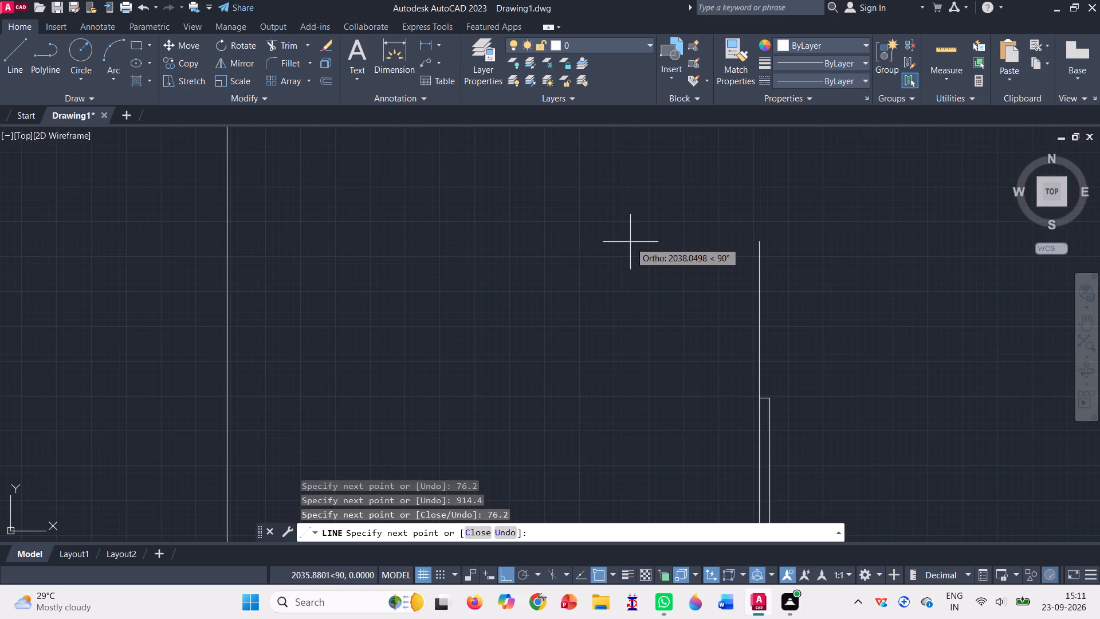
left_click(761, 402)
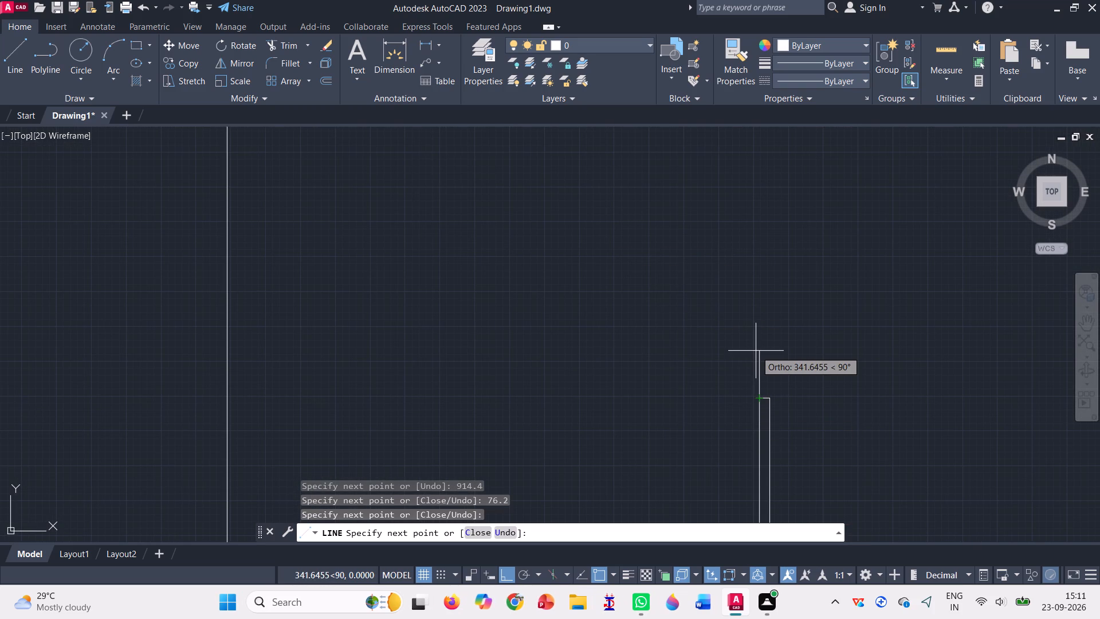
Draw the door frame block from the leaf's top-left corner: 152.4 up, 76.2 left, 152.4 down, back to that corner, and end the line.
type("152.")
key("4")
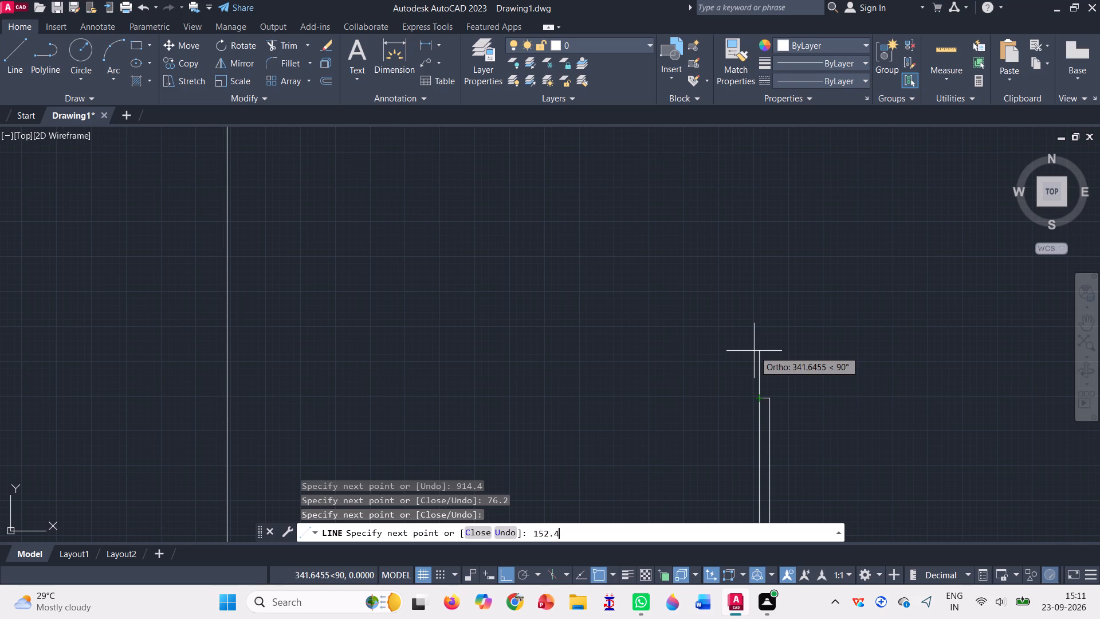
key("Return")
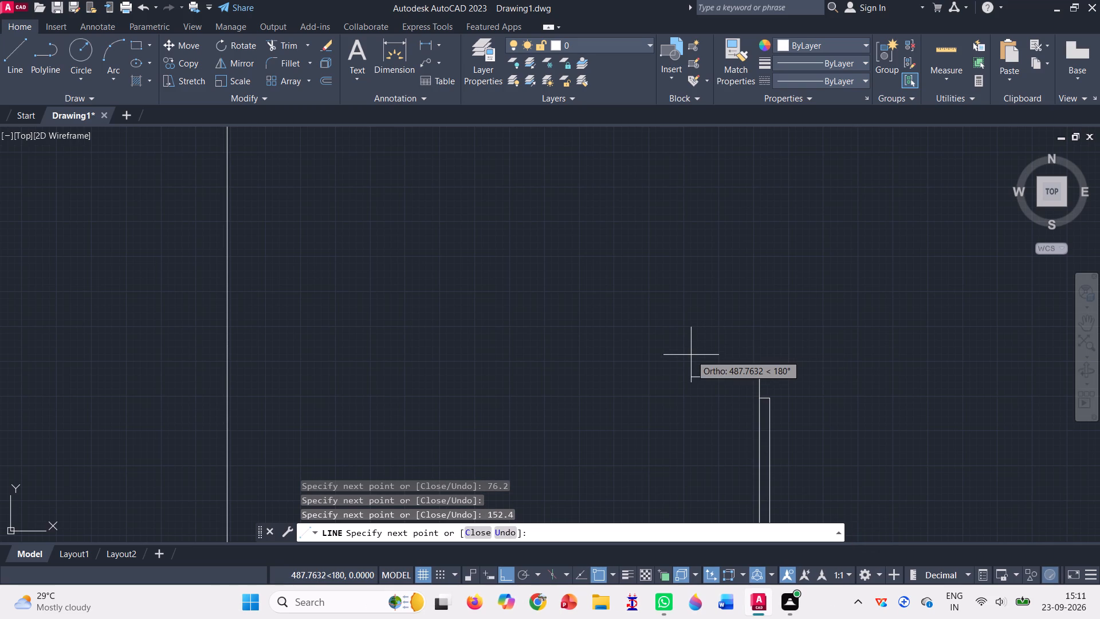
type("76.")
key("2")
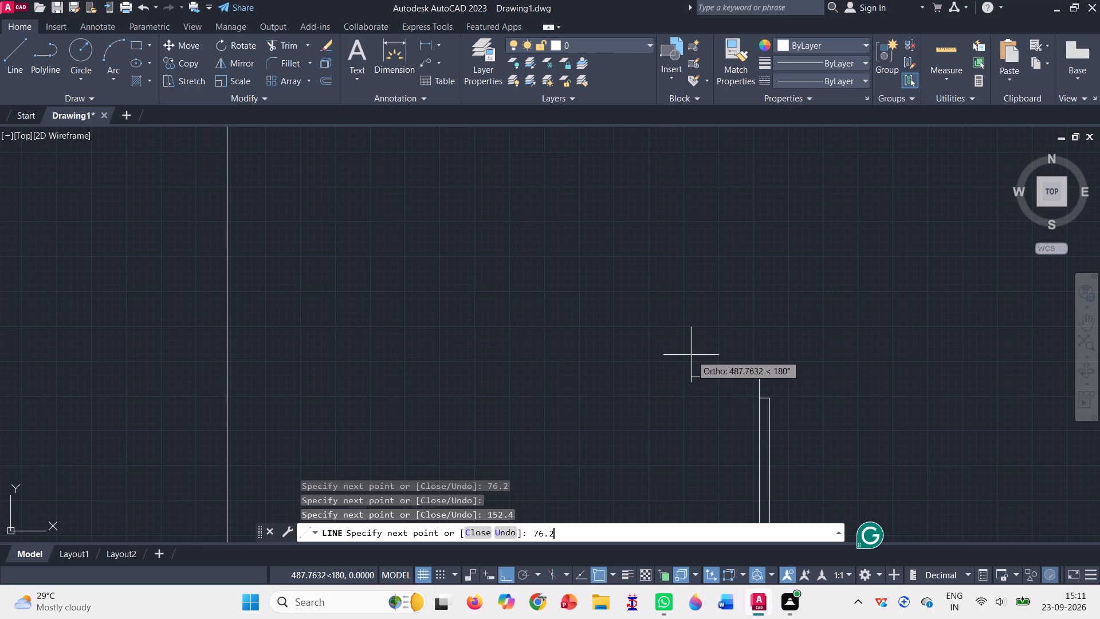
key("Return")
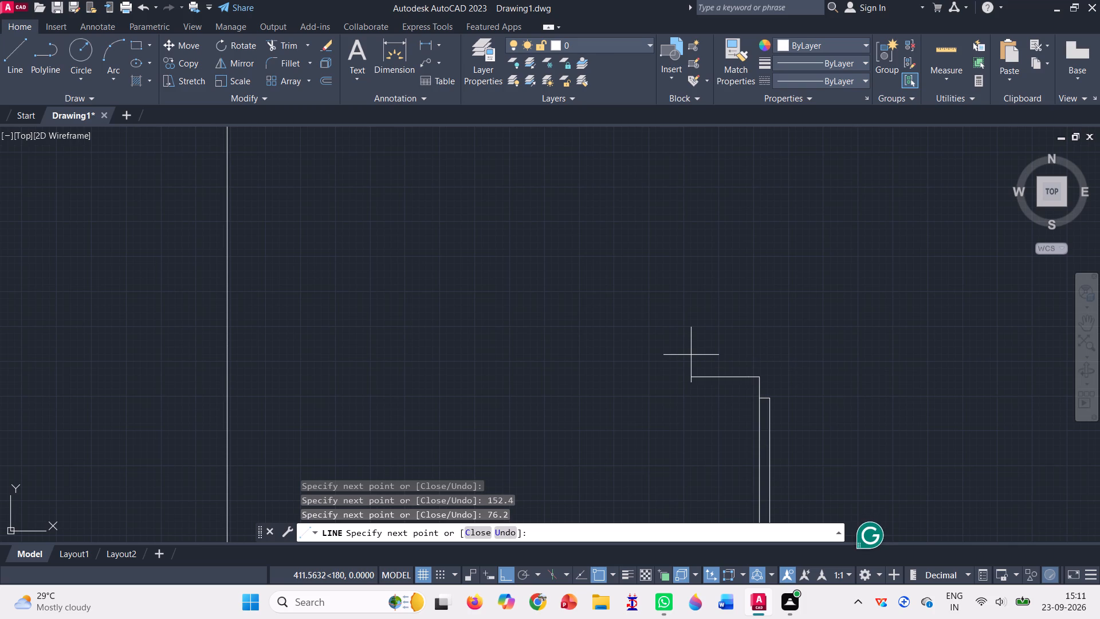
key("1")
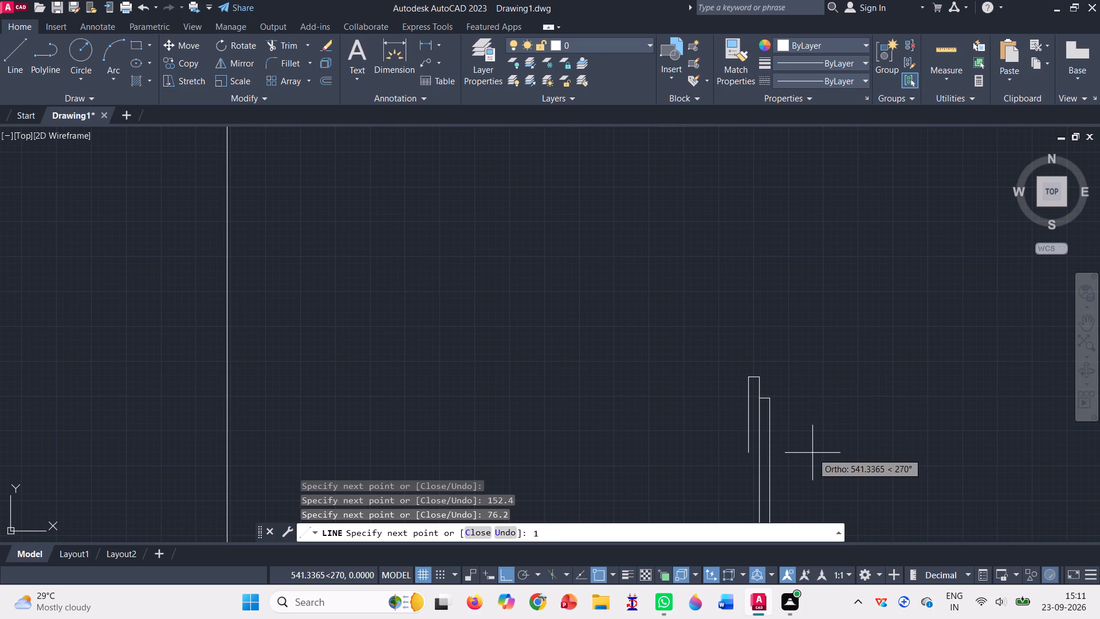
key("5")
type("2.")
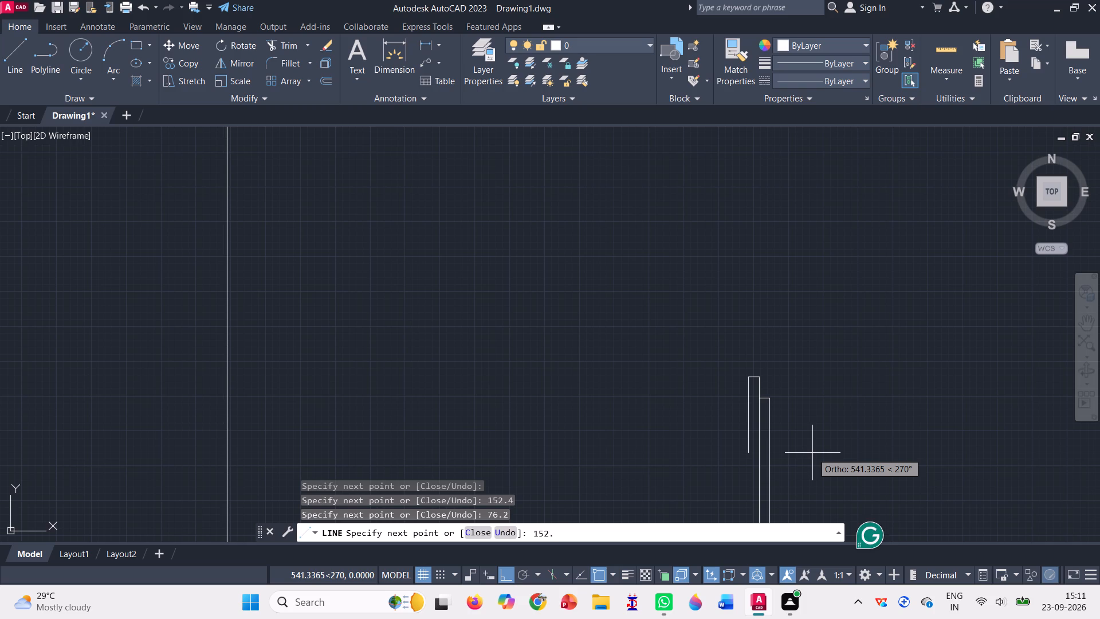
key("4")
key("Return")
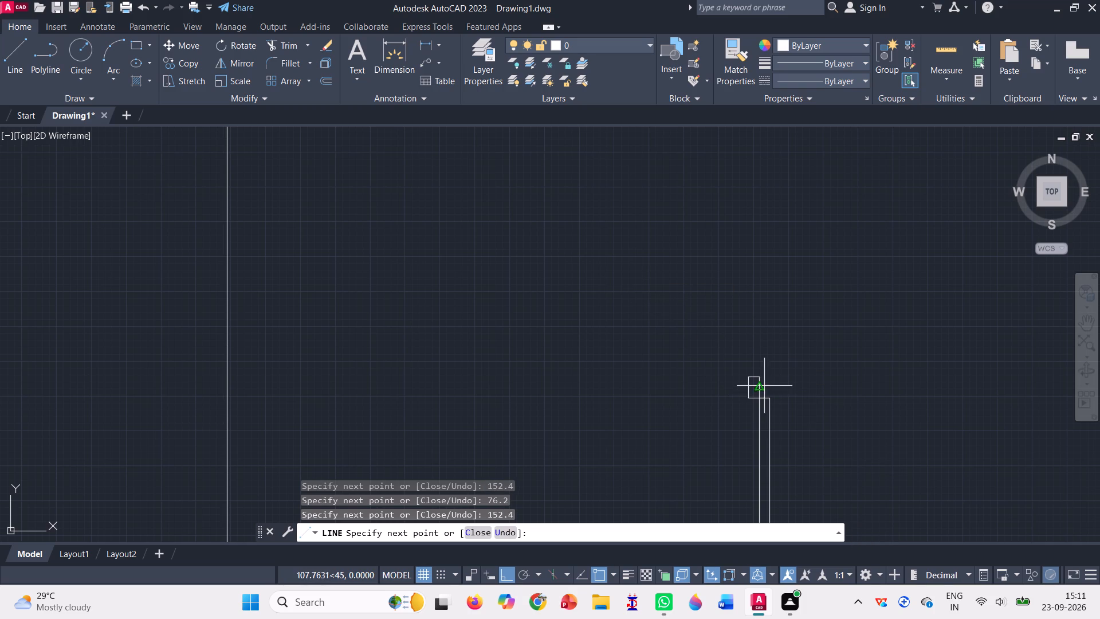
scroll(769, 401, "up", 6)
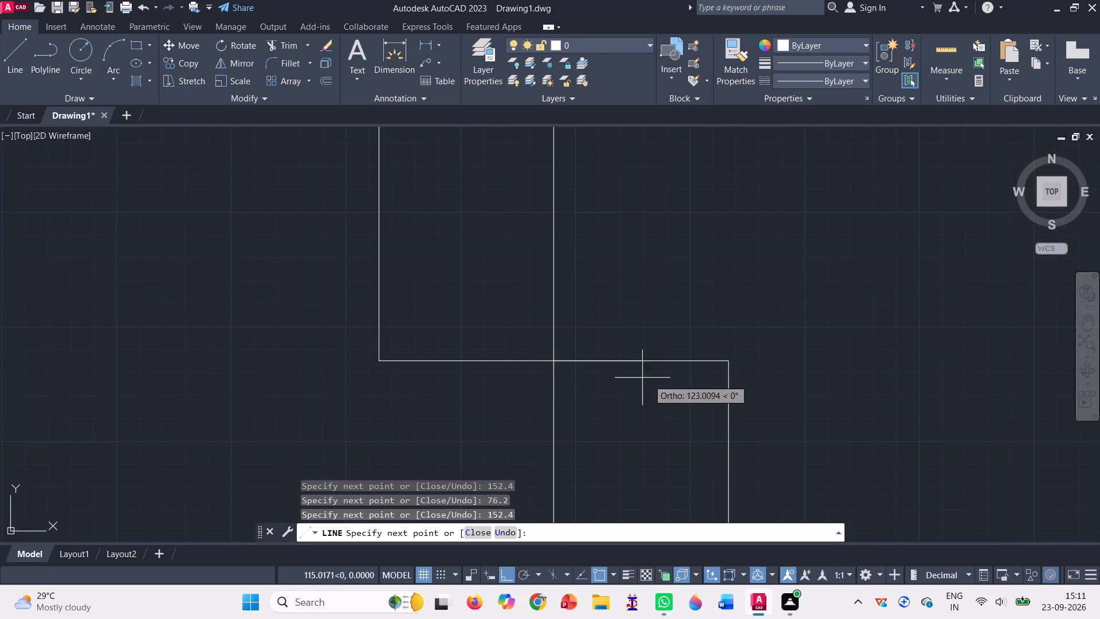
left_click(553, 364)
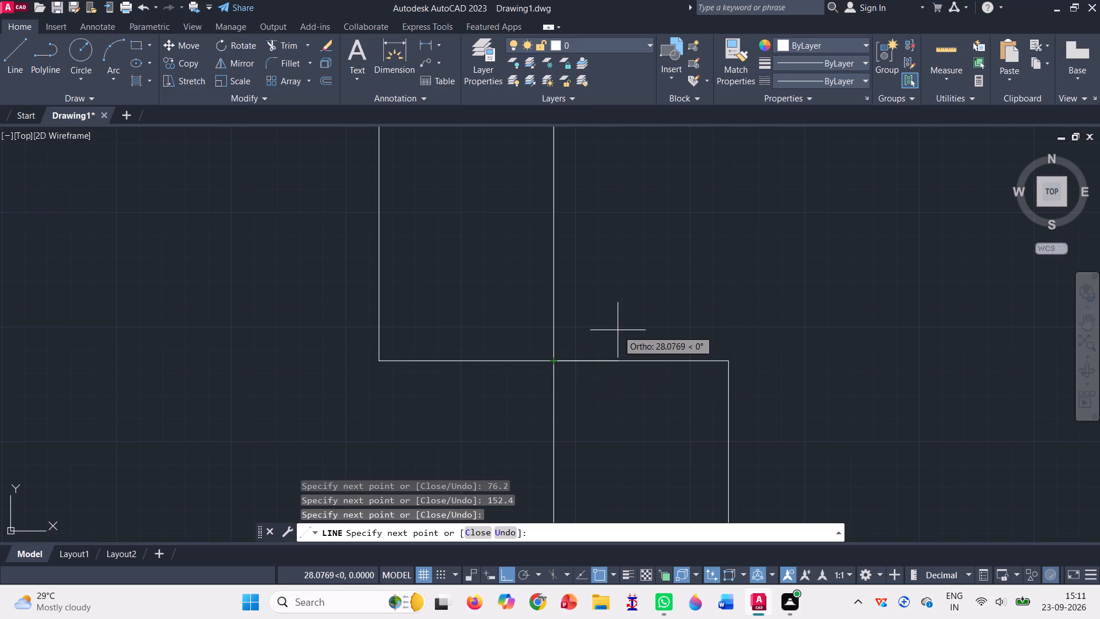
key("Escape")
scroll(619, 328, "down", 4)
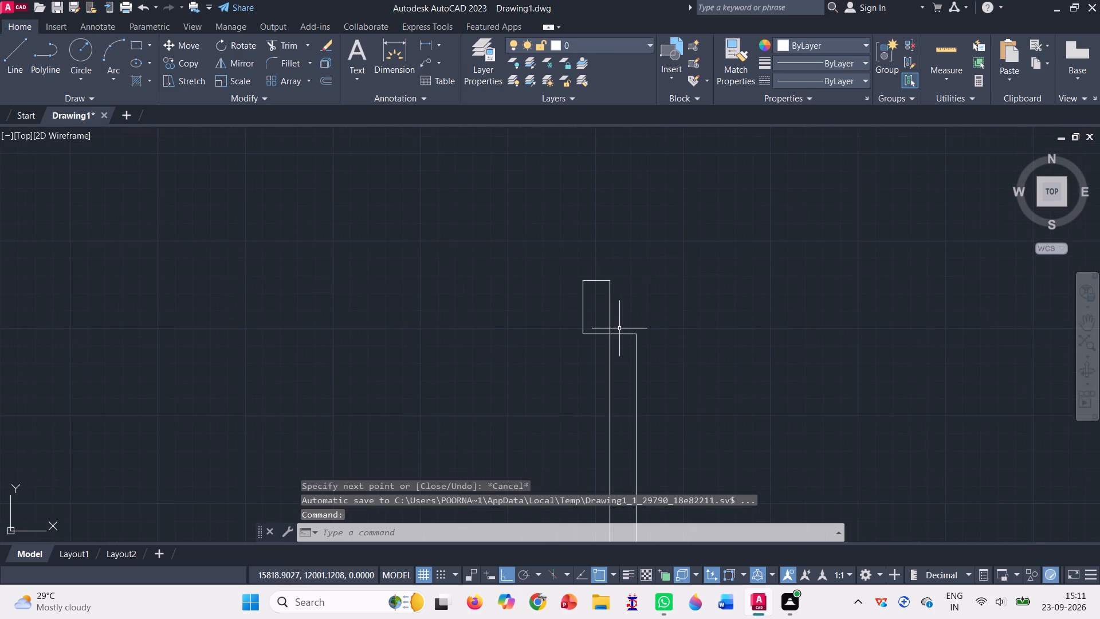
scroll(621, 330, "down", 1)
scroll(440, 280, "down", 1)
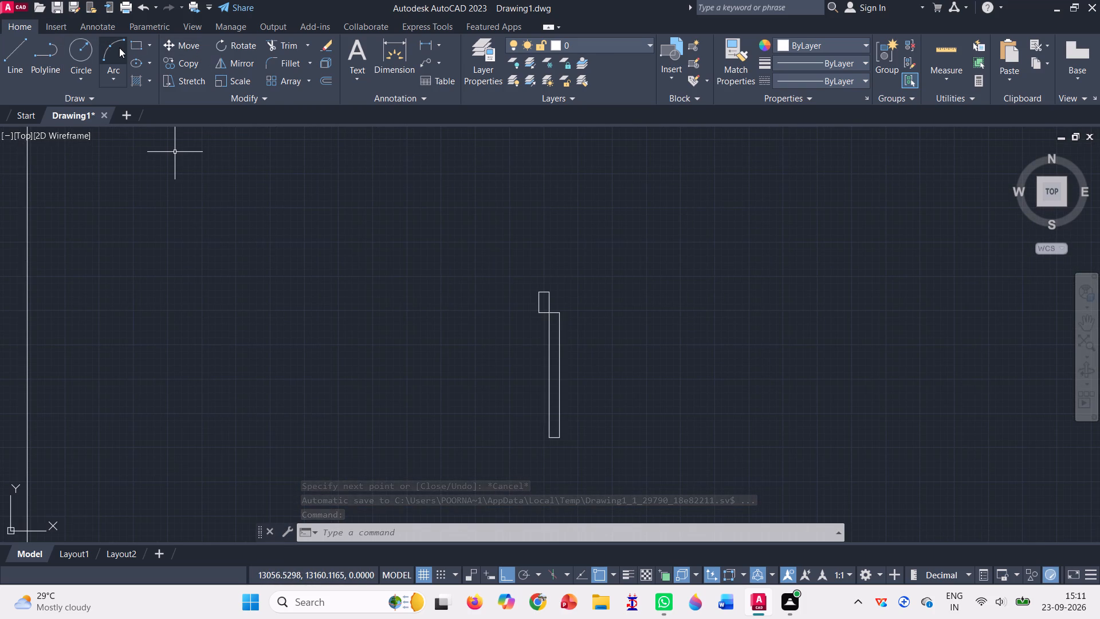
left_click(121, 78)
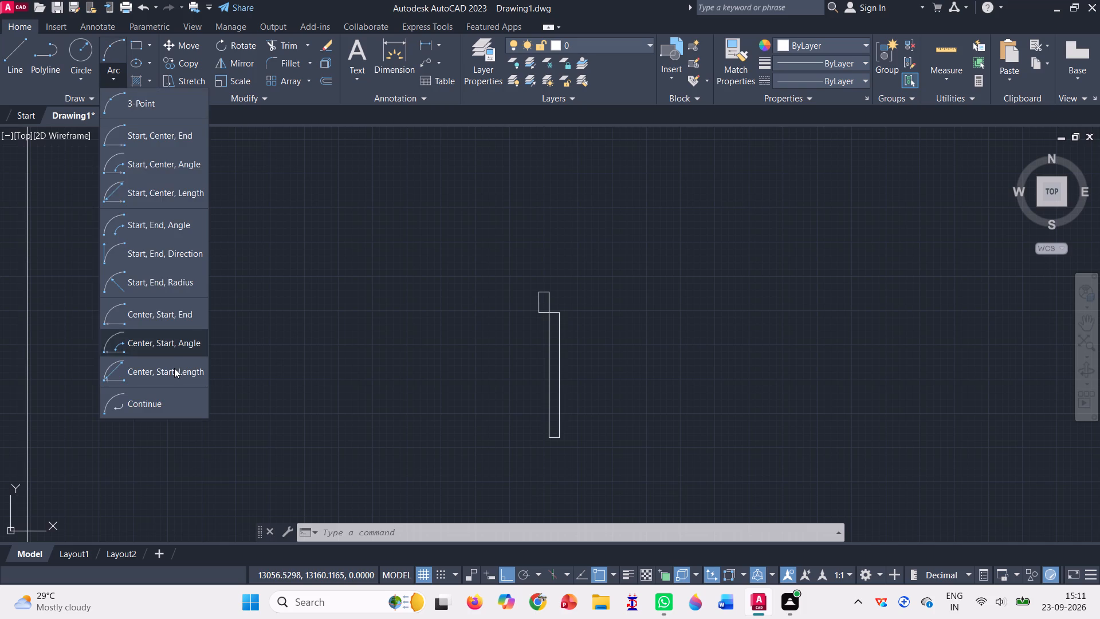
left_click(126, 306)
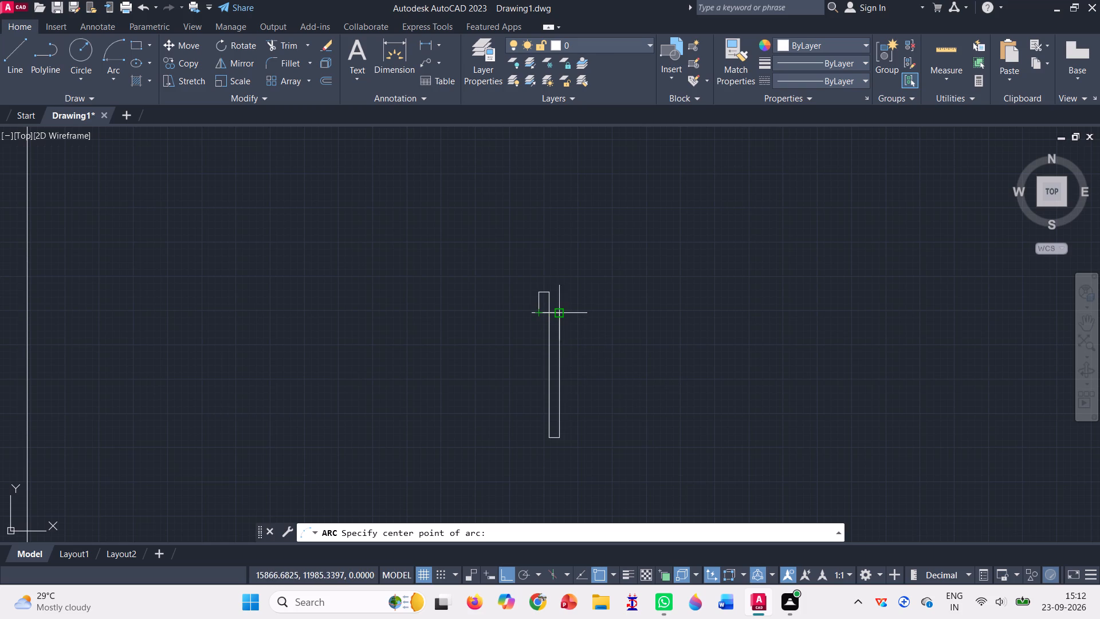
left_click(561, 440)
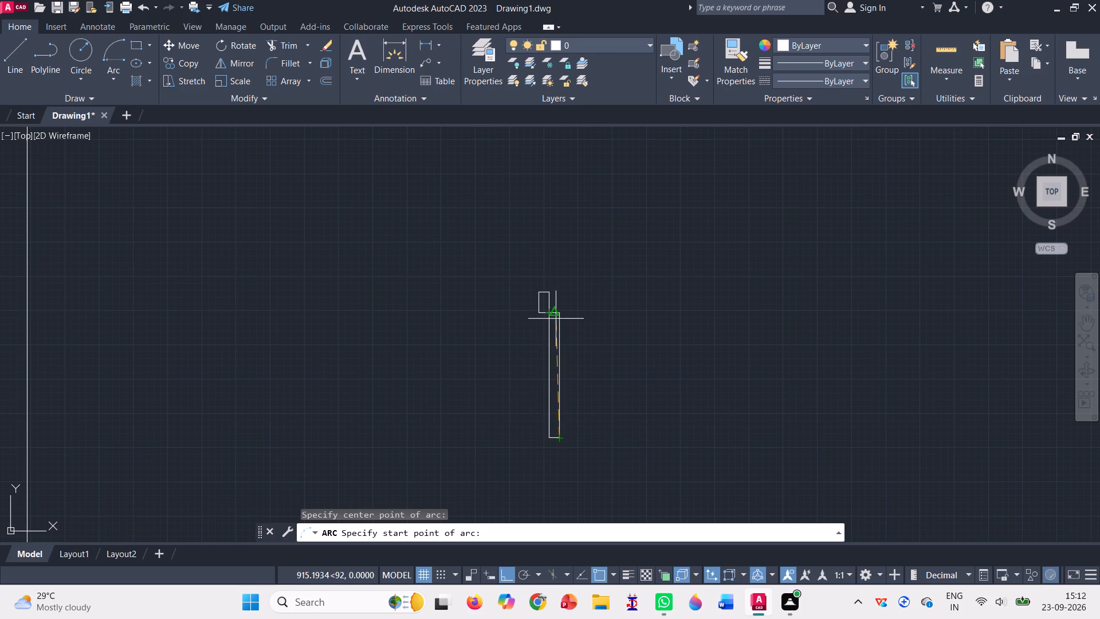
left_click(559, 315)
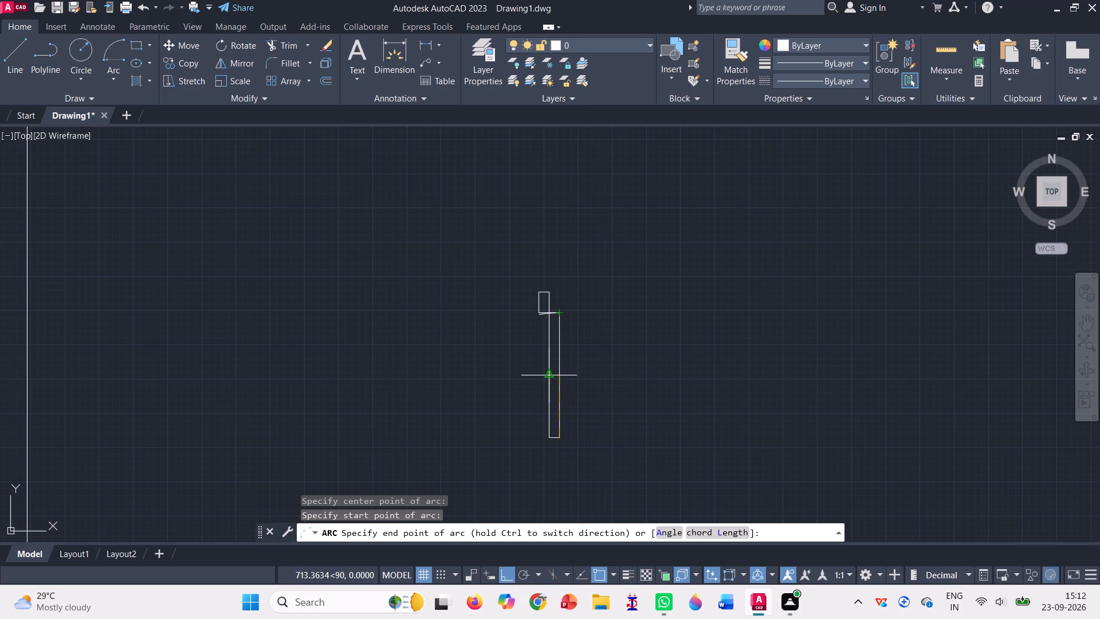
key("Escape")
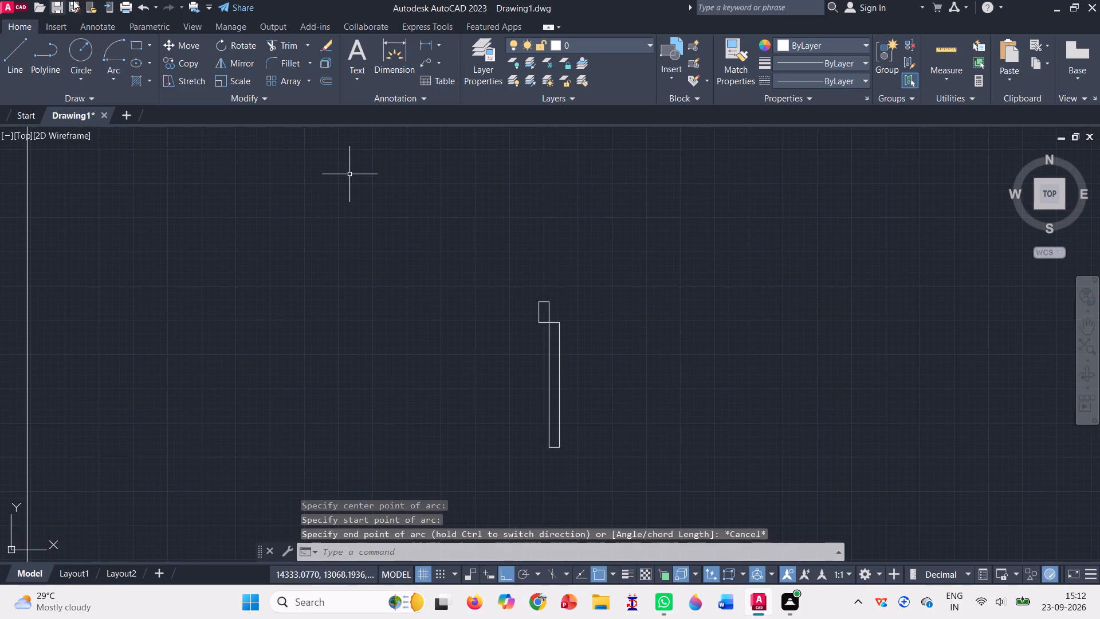
Draw a quarter-circle door swing with a Center, Start, End arc, centred on the leaf's top-right corner, from its bottom-right corner to the horizontal right.
left_click(115, 49)
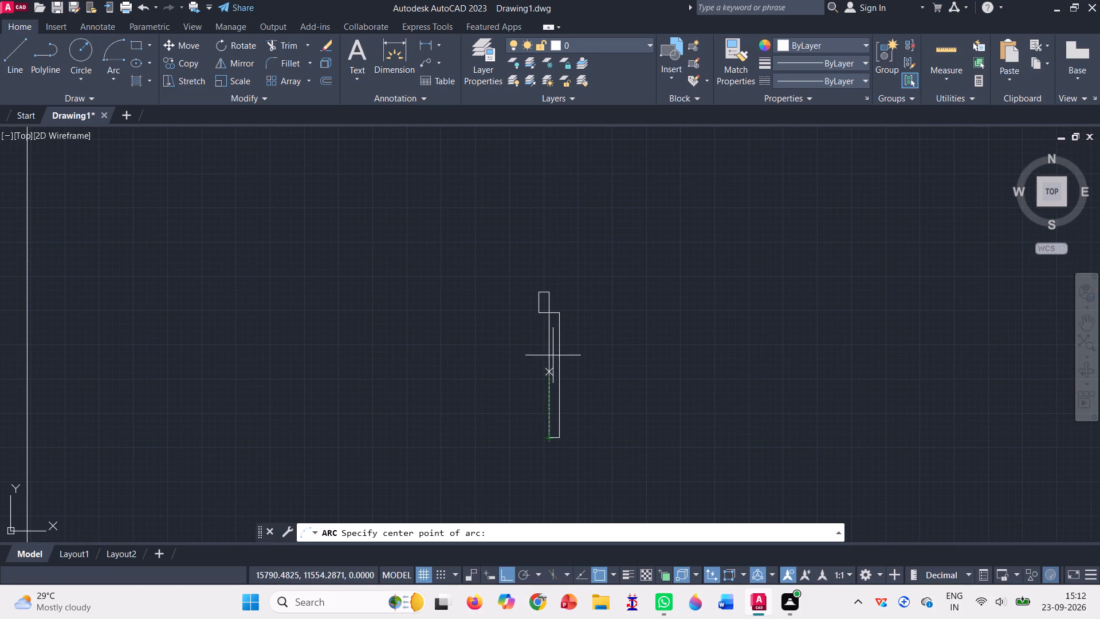
left_click(563, 309)
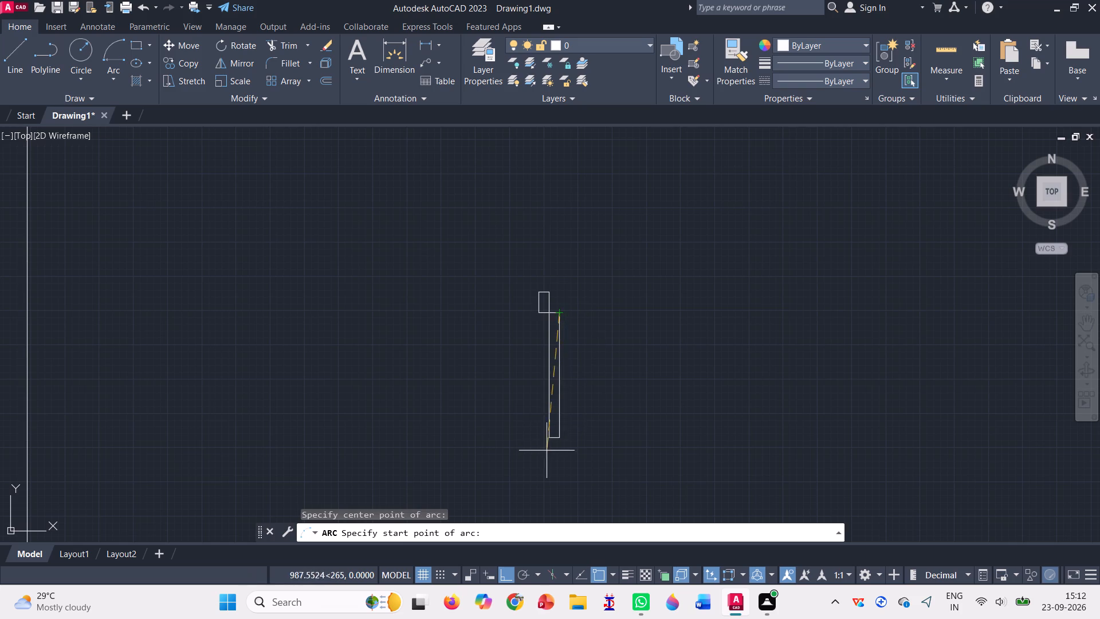
left_click(558, 442)
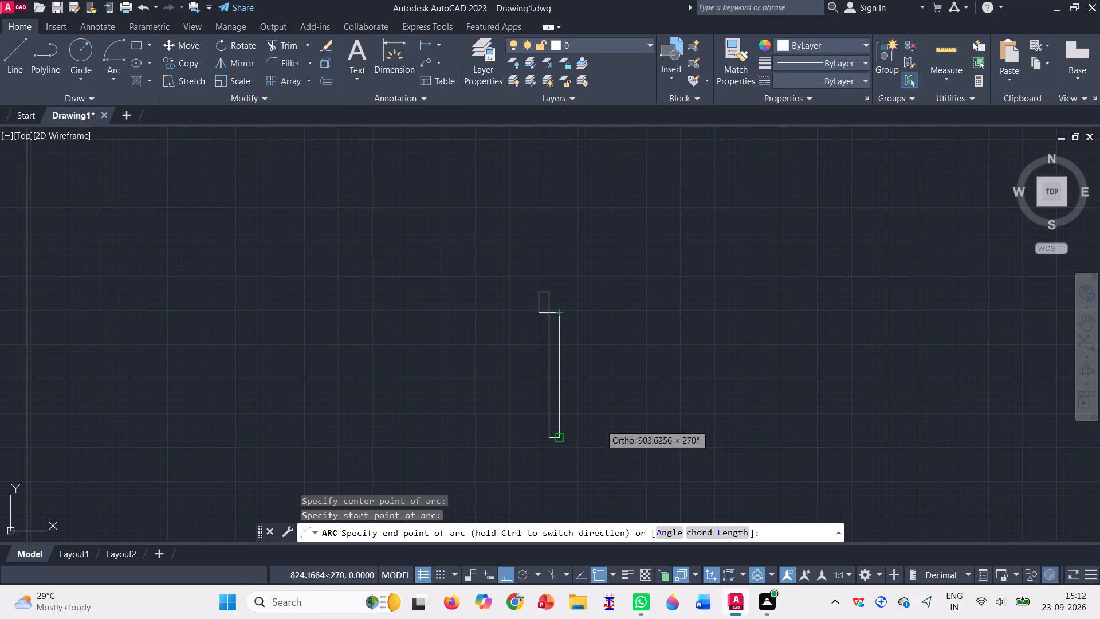
left_click(760, 324)
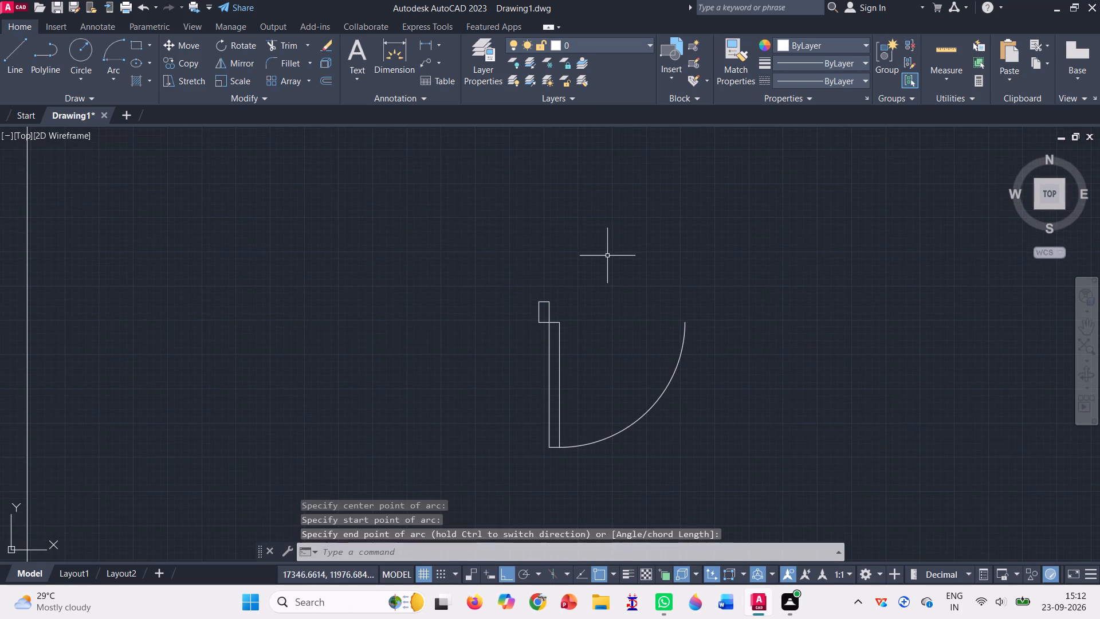
Copy the door frame block from its bottom-left corner to the upper end of the door swing arc.
left_click(186, 58)
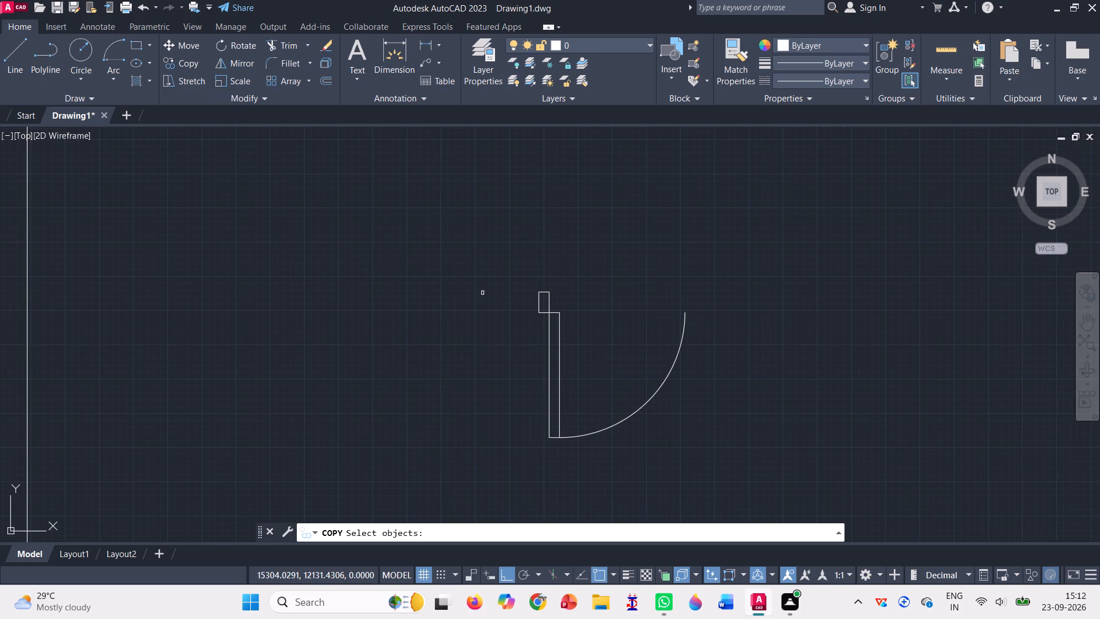
scroll(542, 293, "up", 1)
left_click(509, 272)
left_click_drag(509, 272, 553, 279)
left_click(553, 279)
left_click_drag(556, 277, 557, 299)
left_click_drag(557, 299, 549, 318)
left_click_drag(503, 294, 529, 340)
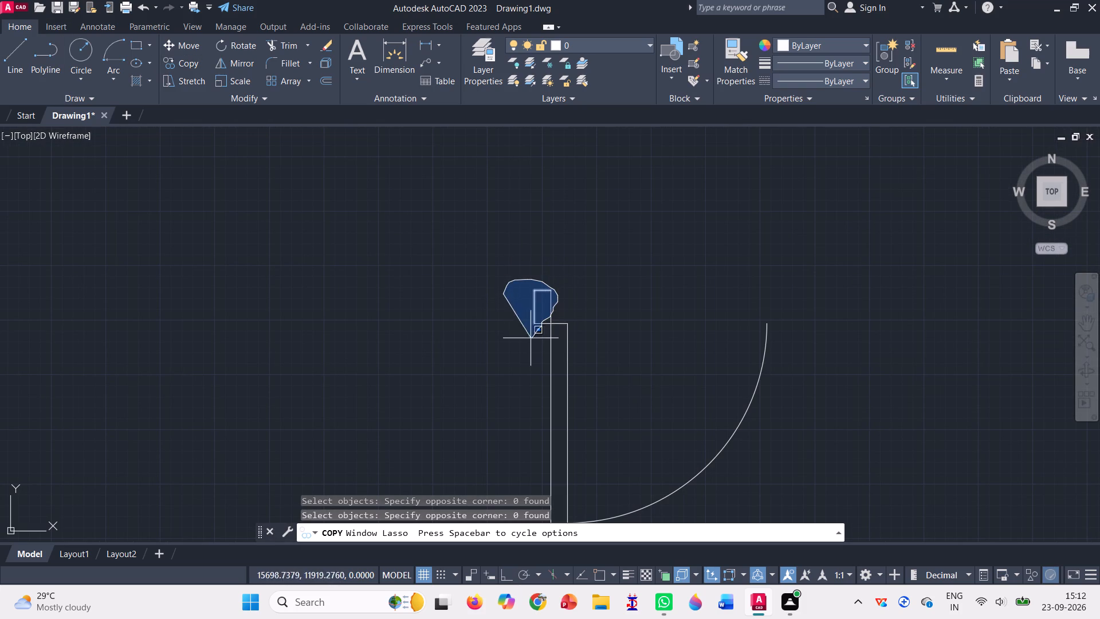
left_click_drag(529, 340, 527, 340)
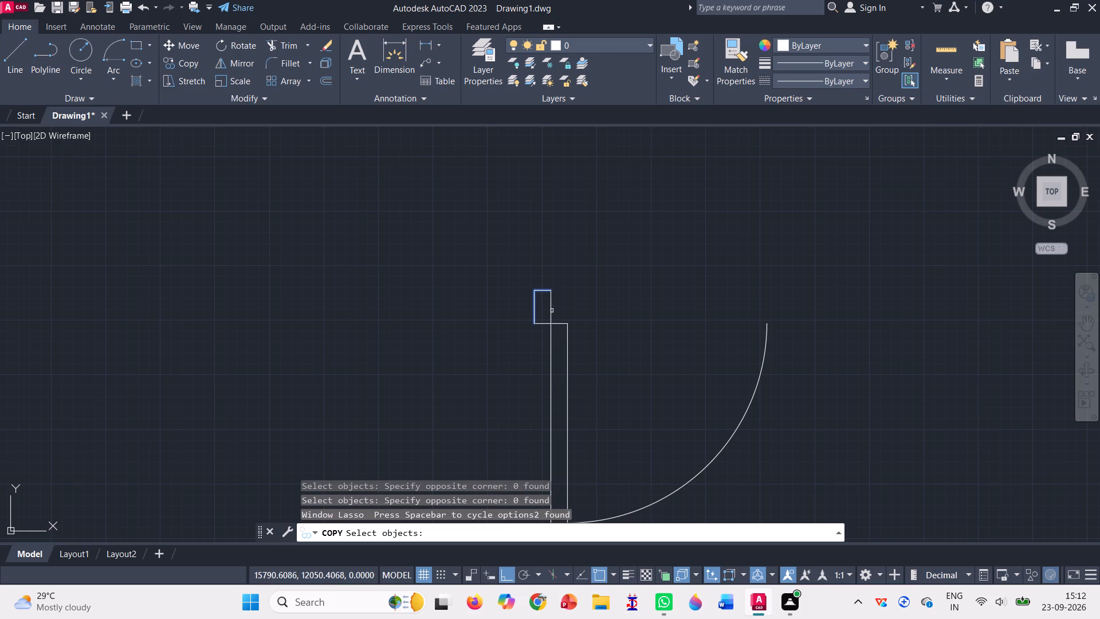
left_click(552, 311)
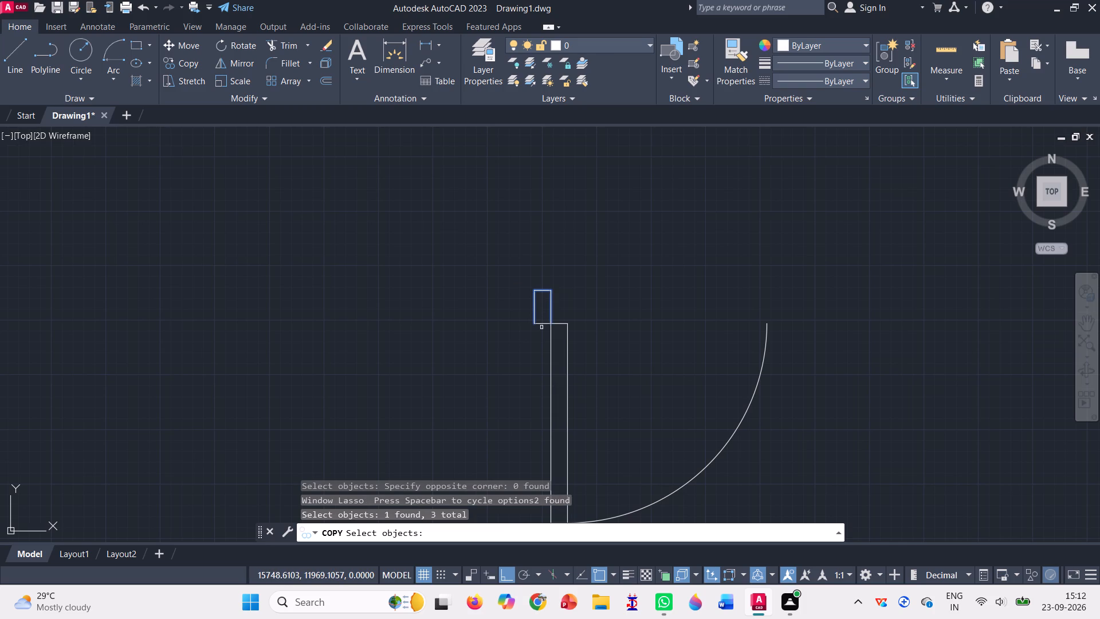
double_click(543, 324)
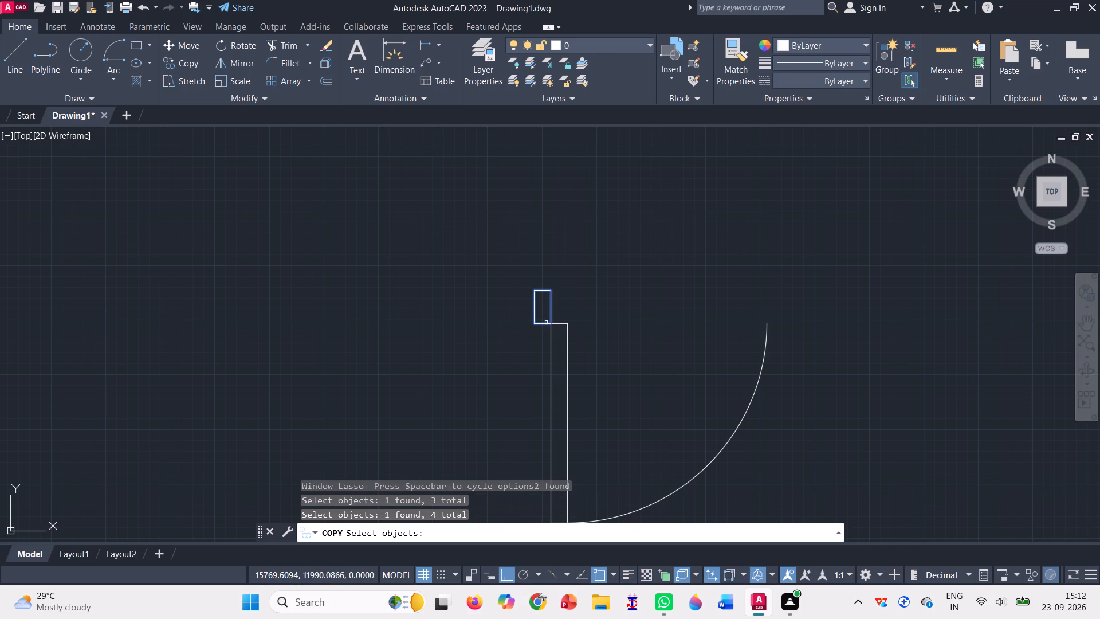
key("Return")
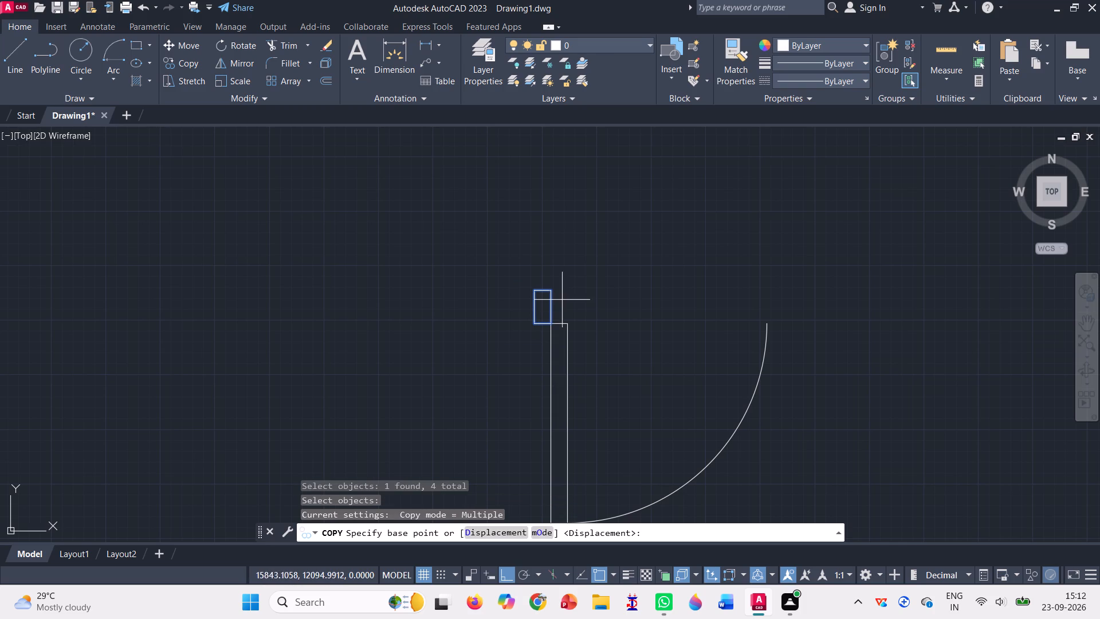
left_click(531, 321)
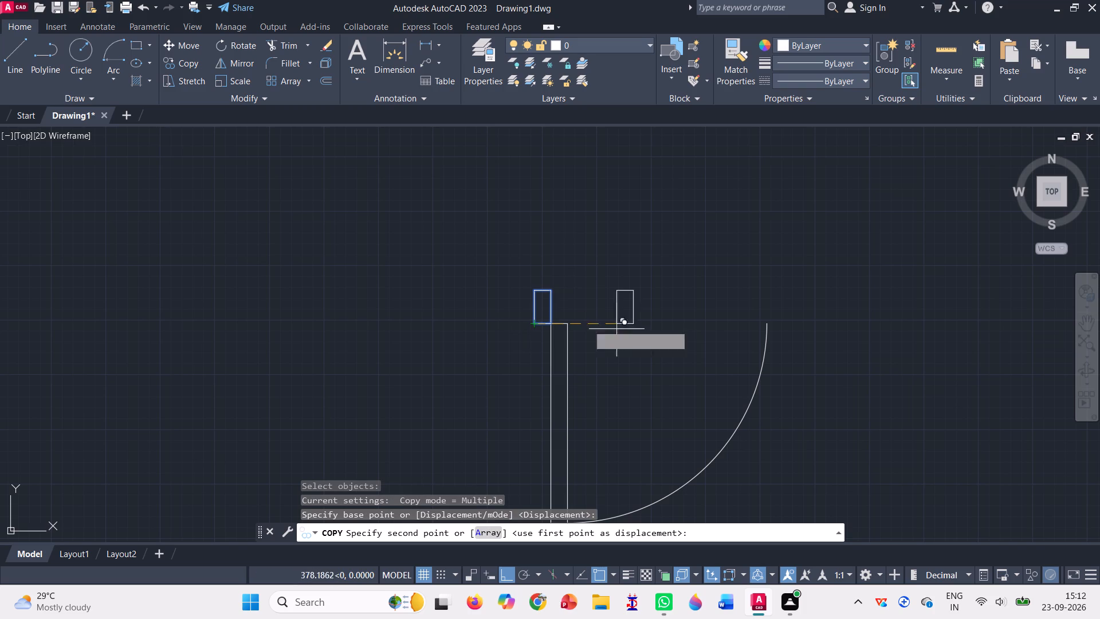
left_click(765, 324)
key("Escape")
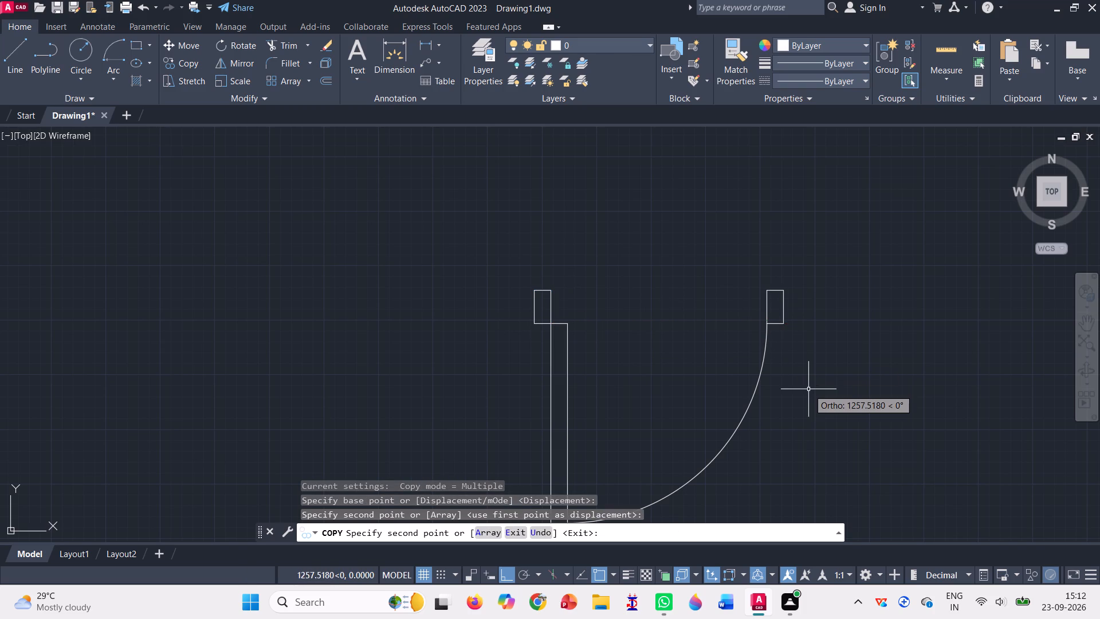
Copy the whole door symbol by its top-left frame corner, with Ortho off, into the wall below the upper rooms, just right of the dividing wall.
scroll(390, 304, "down", 1)
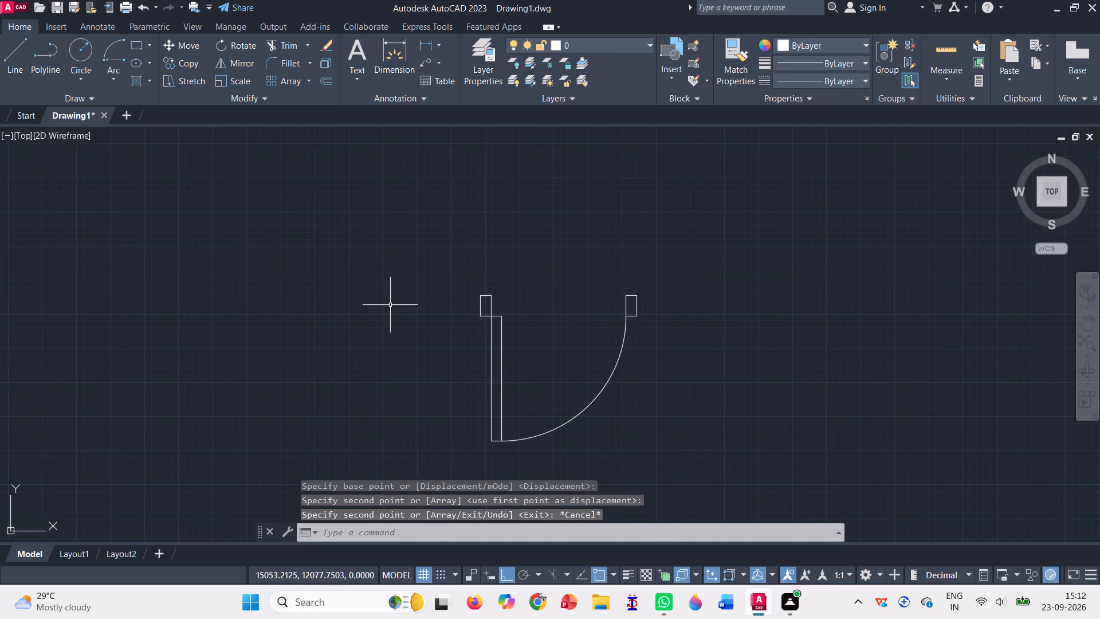
scroll(390, 305, "down", 3)
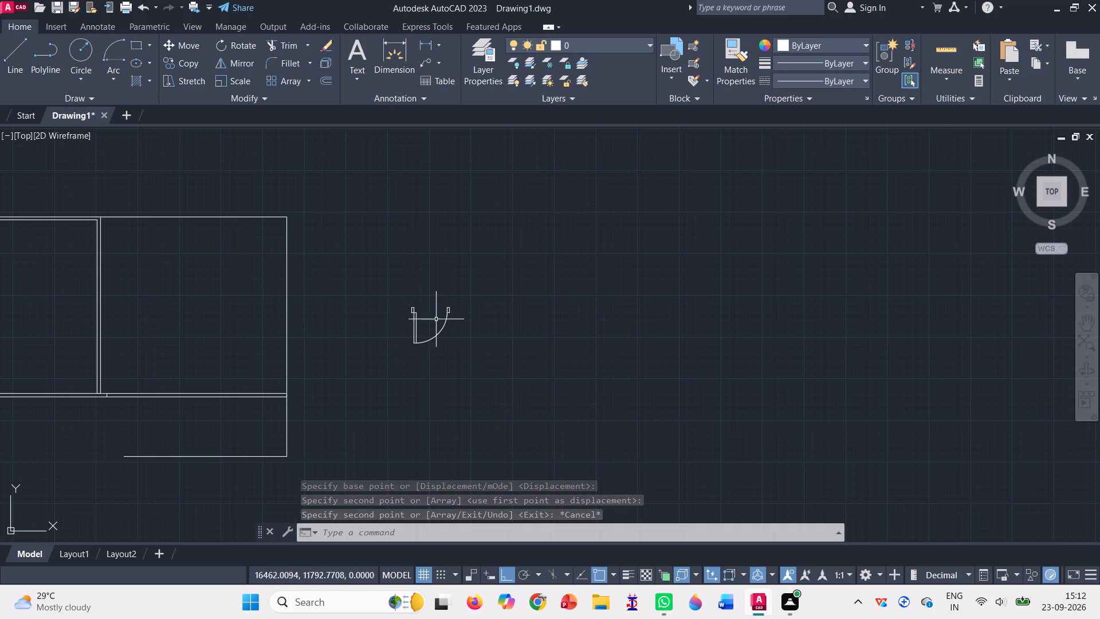
left_click(193, 62)
left_click_drag(368, 308, 423, 284)
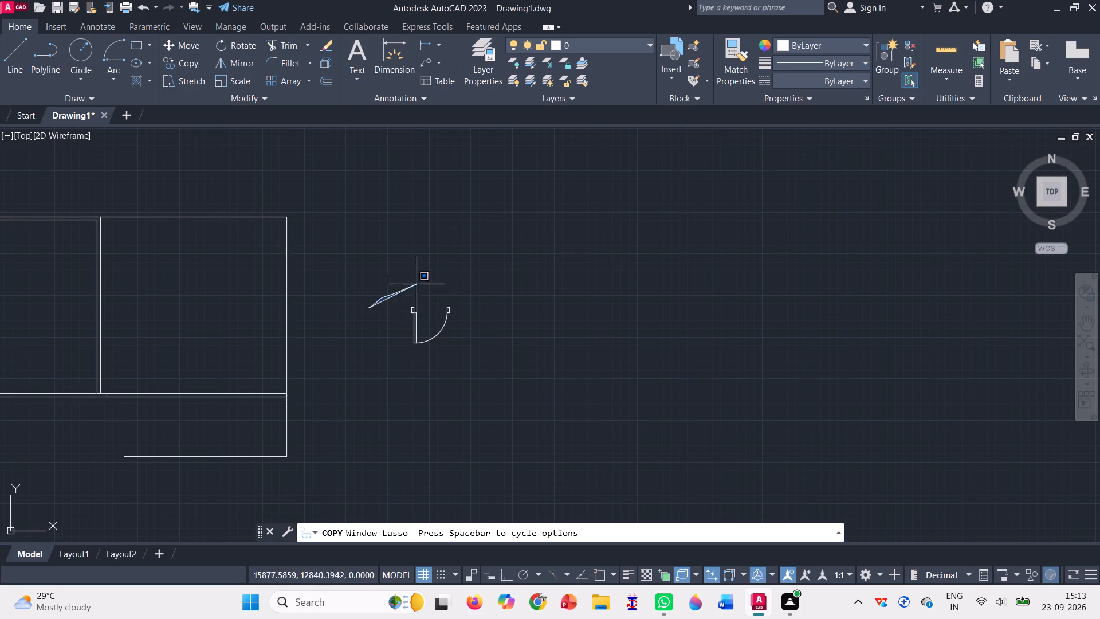
left_click_drag(423, 284, 483, 358)
left_click_drag(483, 359, 429, 393)
double_click(429, 393)
left_click_drag(429, 393, 419, 393)
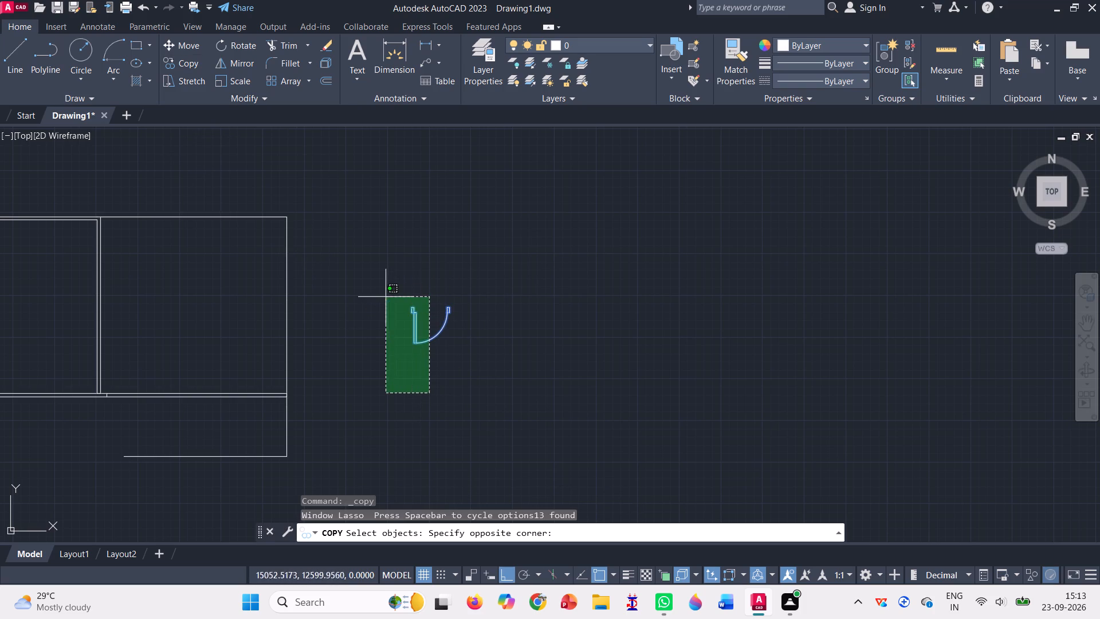
left_click(398, 426)
key("Return")
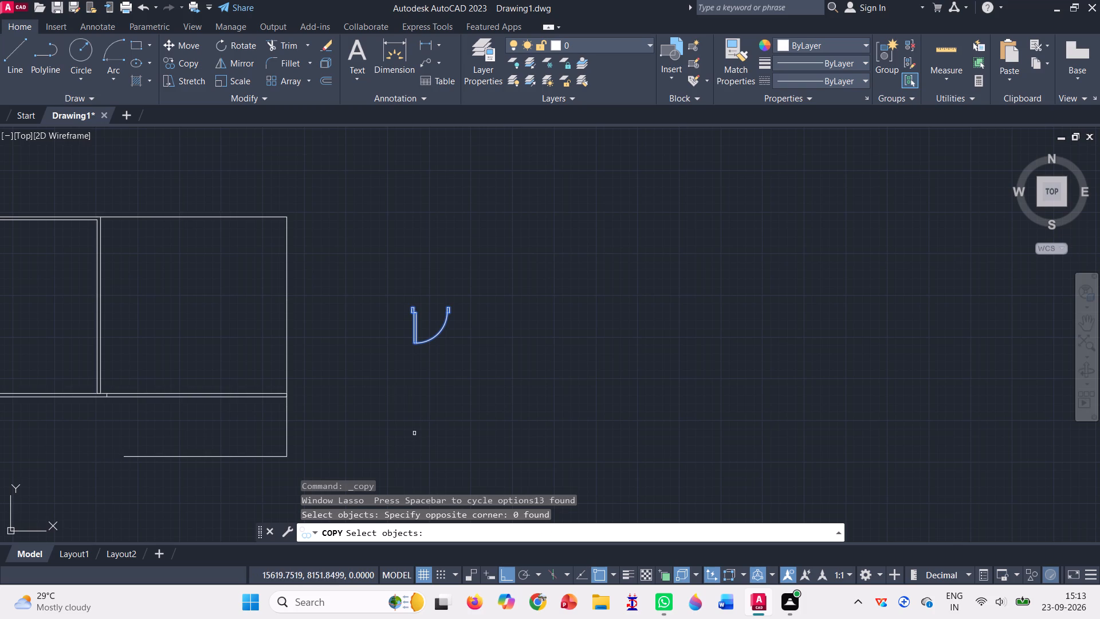
scroll(389, 285, "up", 3)
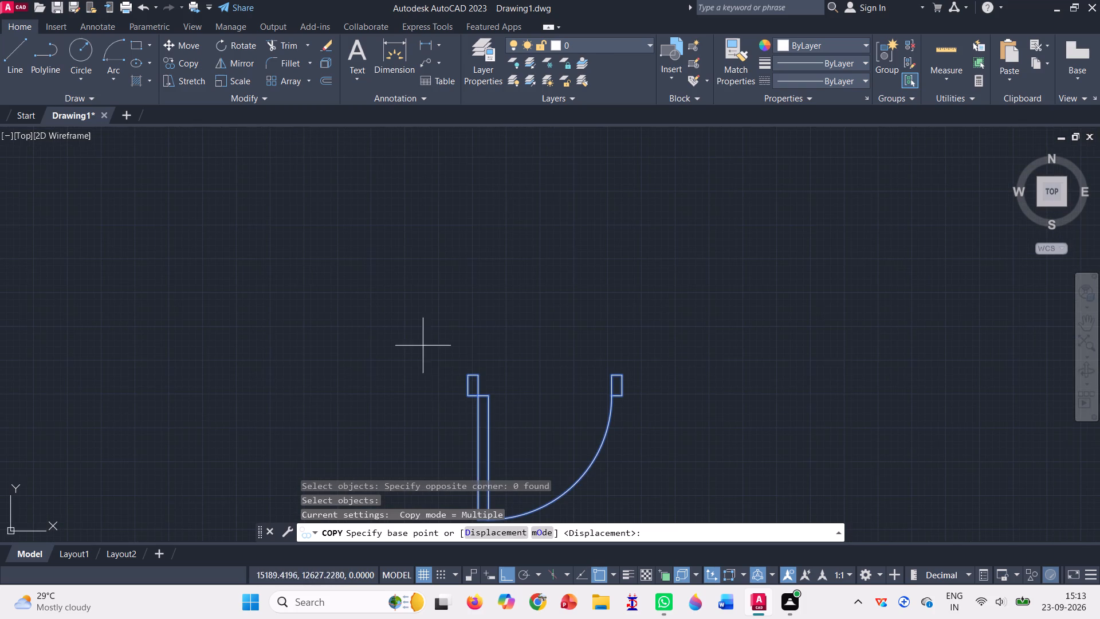
left_click(465, 378)
scroll(512, 315, "down", 4)
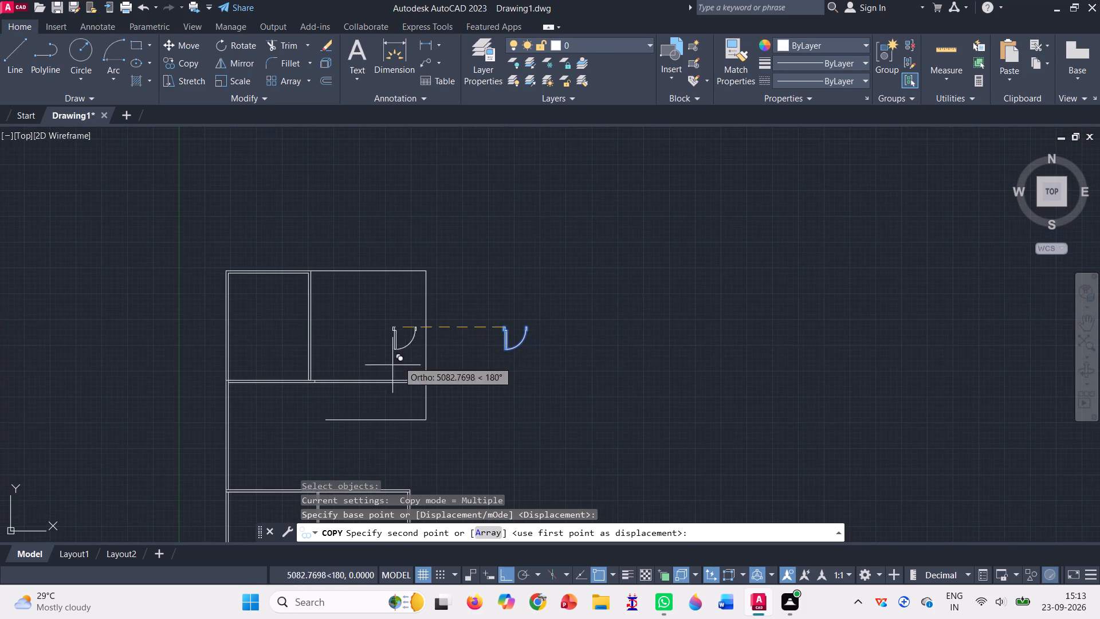
left_click(507, 579)
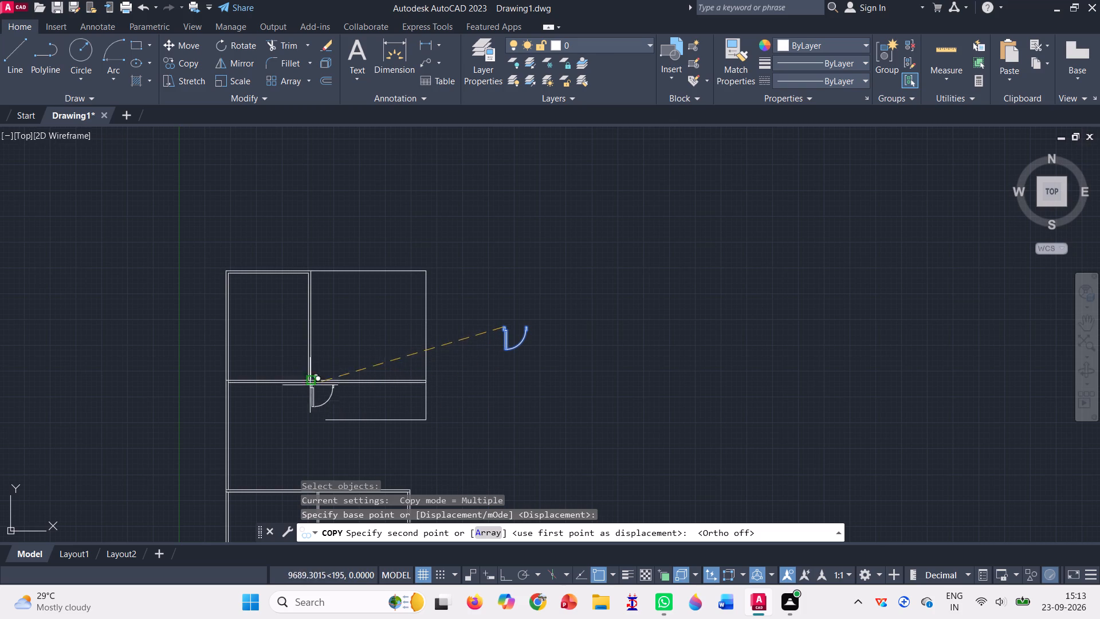
scroll(310, 389, "up", 5)
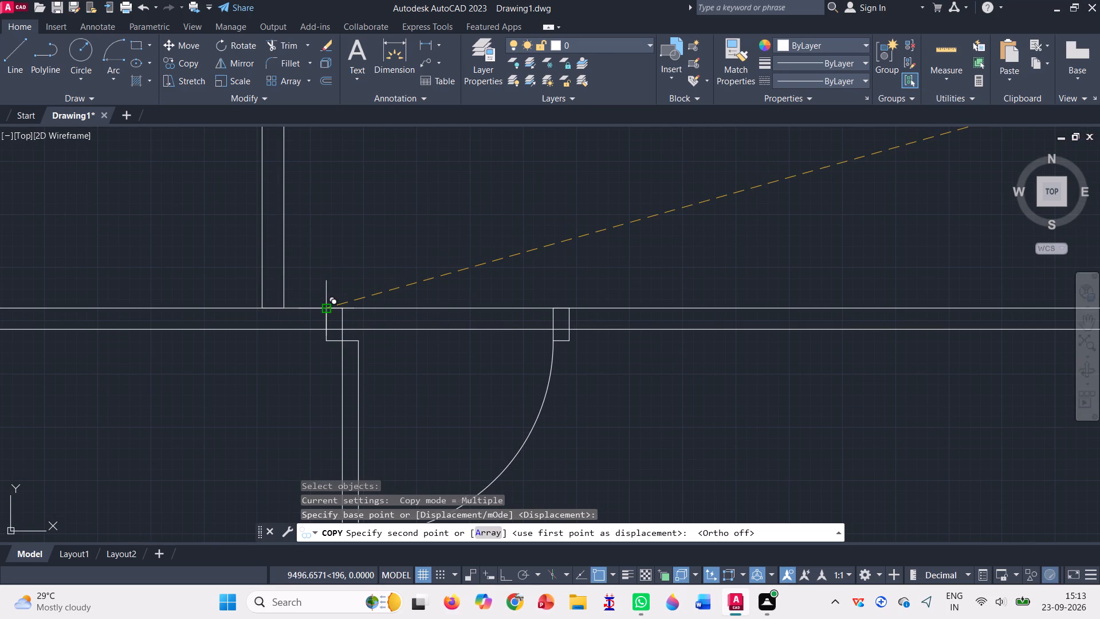
scroll(336, 321, "up", 4)
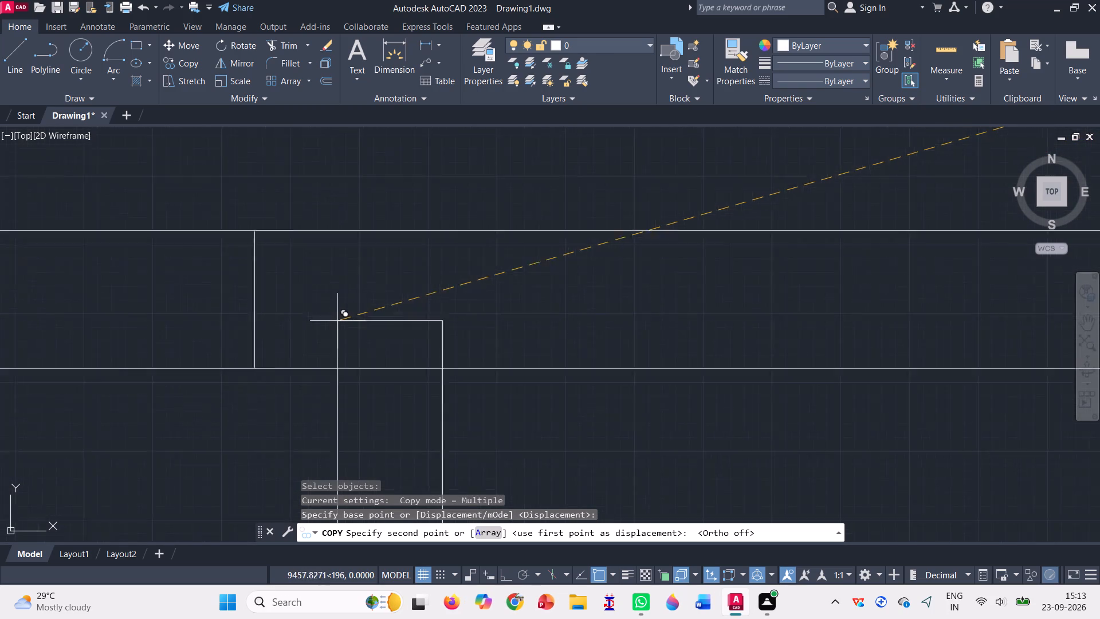
scroll(337, 321, "up", 1)
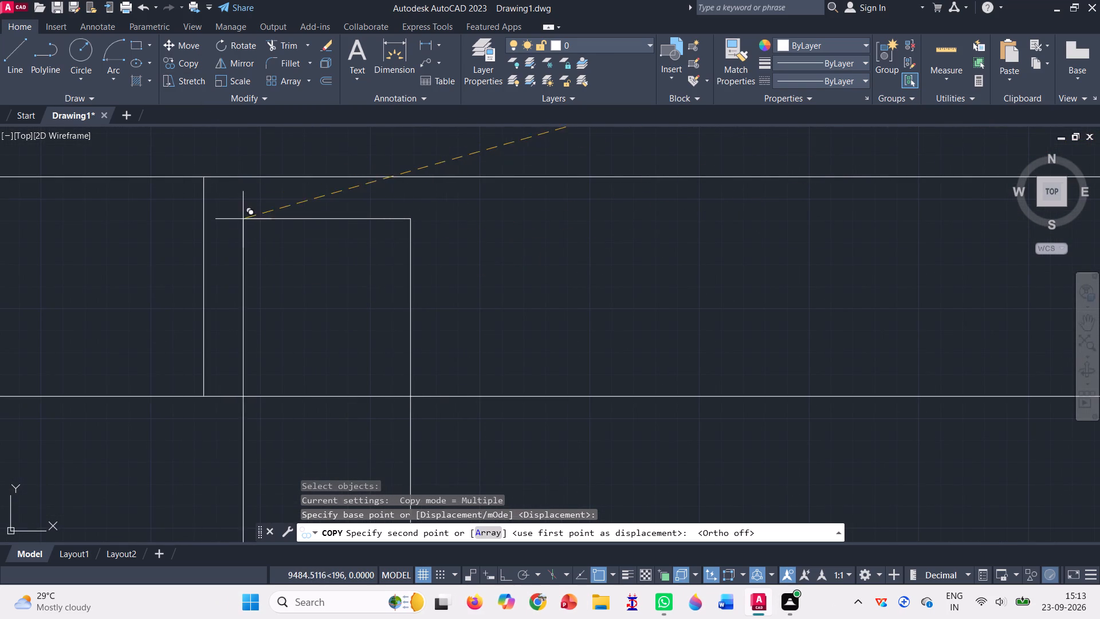
scroll(243, 217, "down", 2)
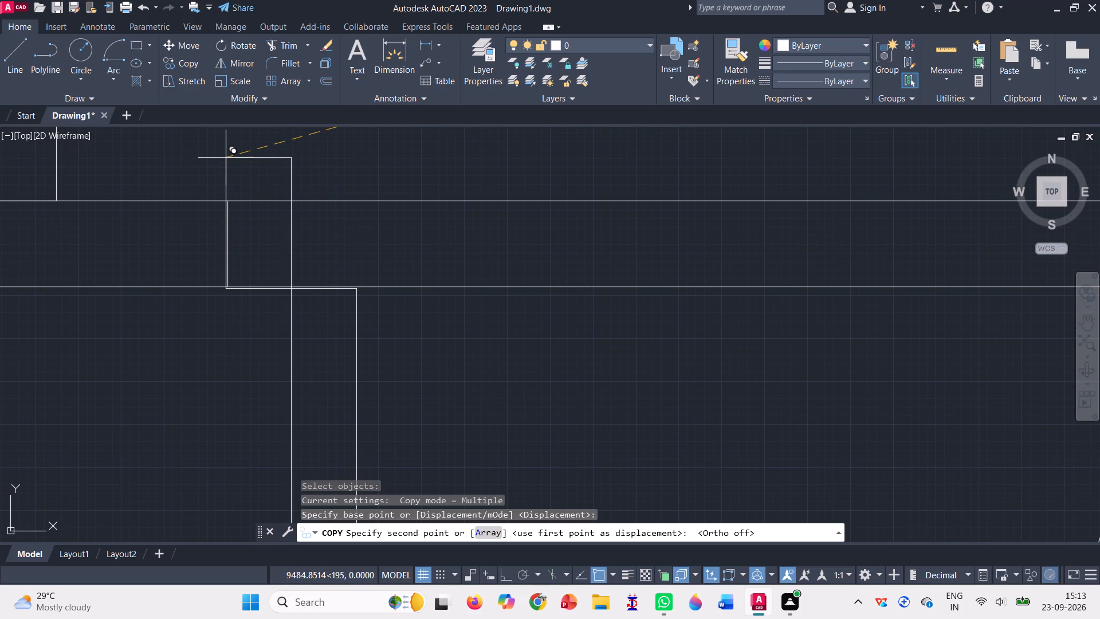
left_click(227, 156)
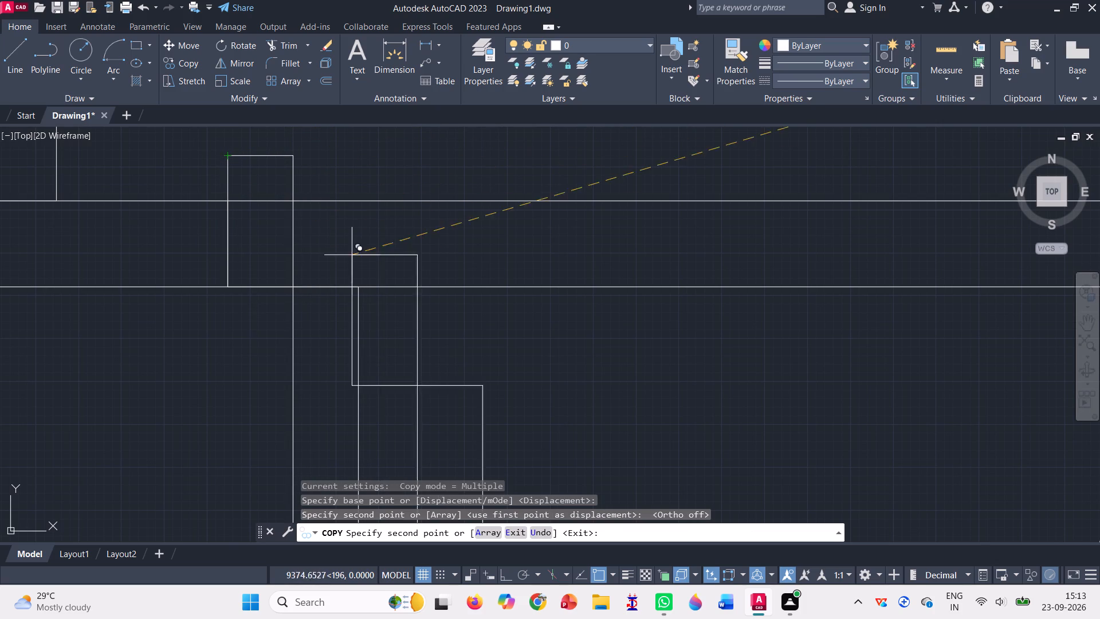
Place a second door copy in the same horizontal wall, just right of the left outer wall, frame bottoms on the wall's lower line.
scroll(351, 382, "down", 2)
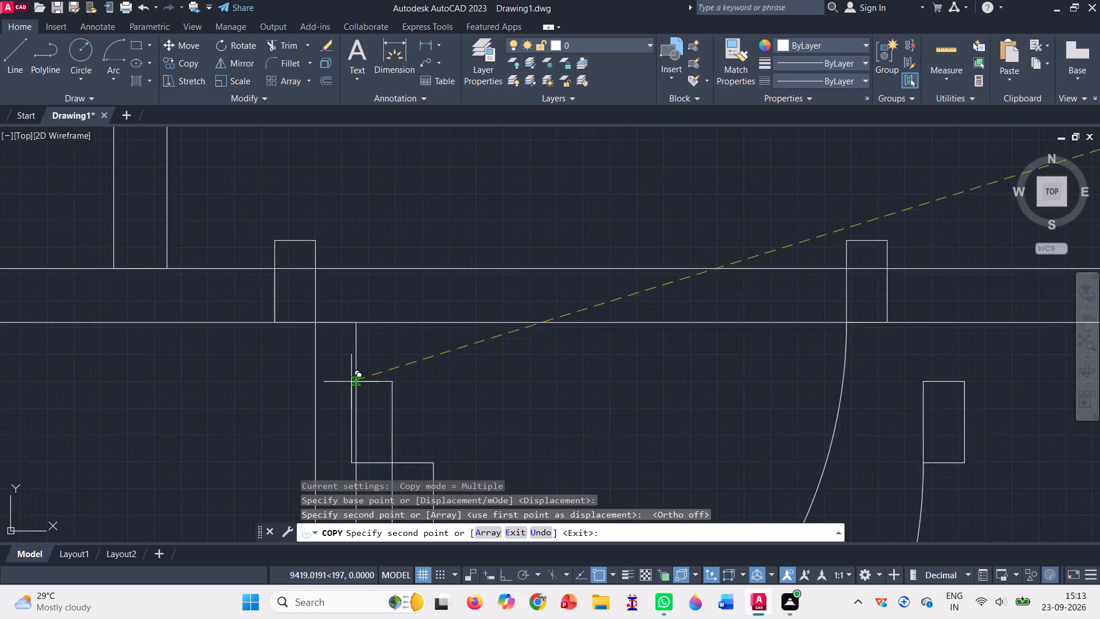
scroll(506, 302, "down", 2)
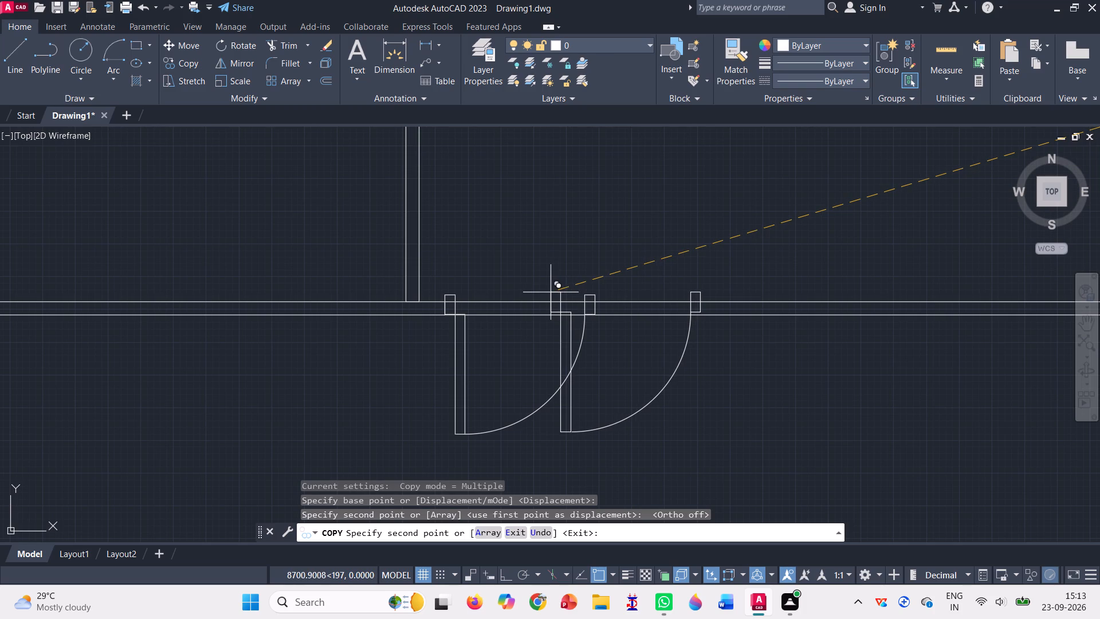
scroll(522, 319, "down", 1)
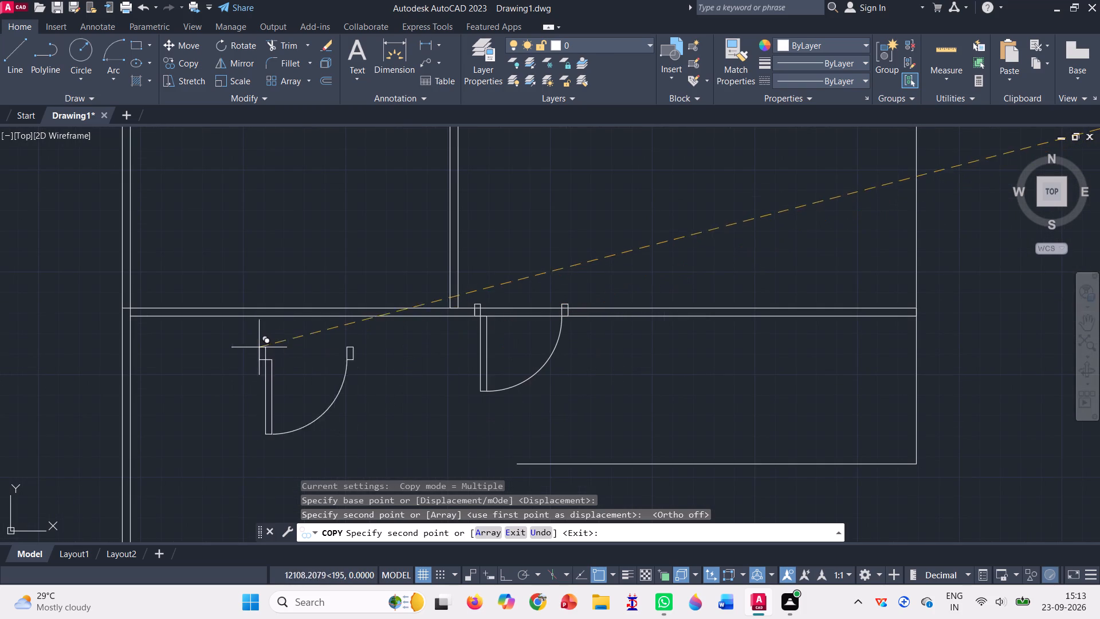
scroll(158, 305, "up", 2)
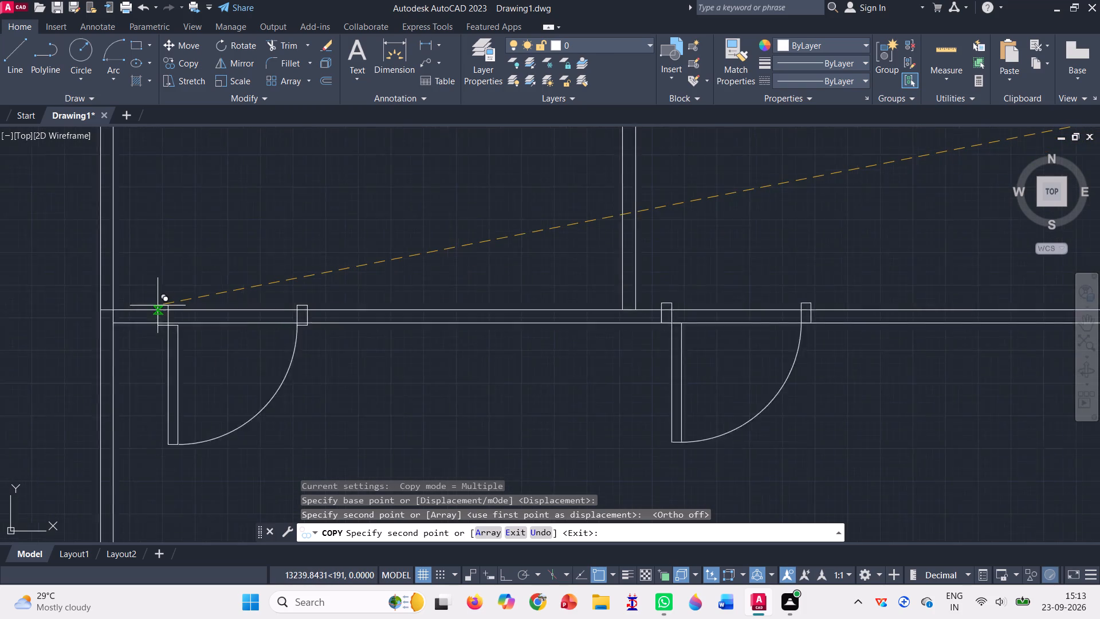
scroll(158, 305, "up", 1)
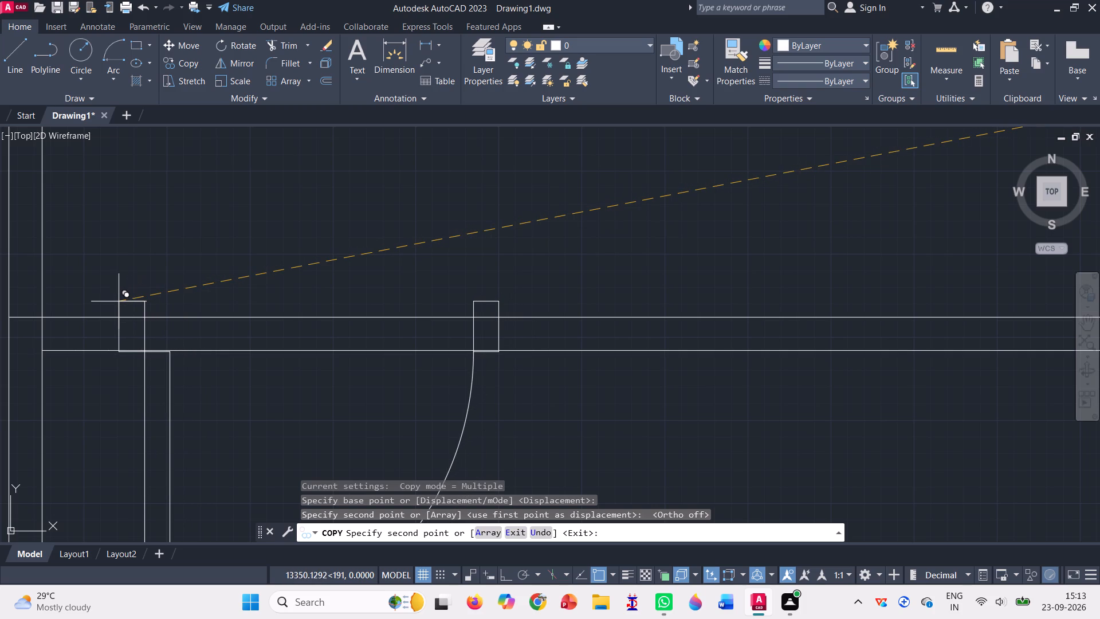
scroll(119, 301, "up", 3)
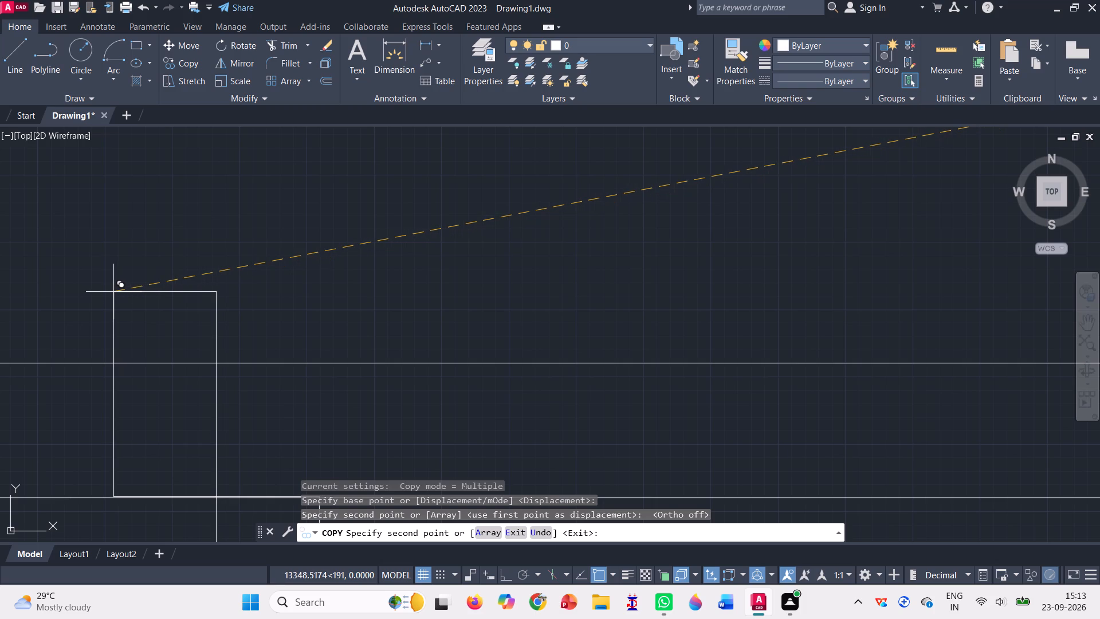
left_click(112, 292)
Place a third door copy on the top wall of the lower-right room, near its right end, and end the copying.
scroll(222, 276, "down", 6)
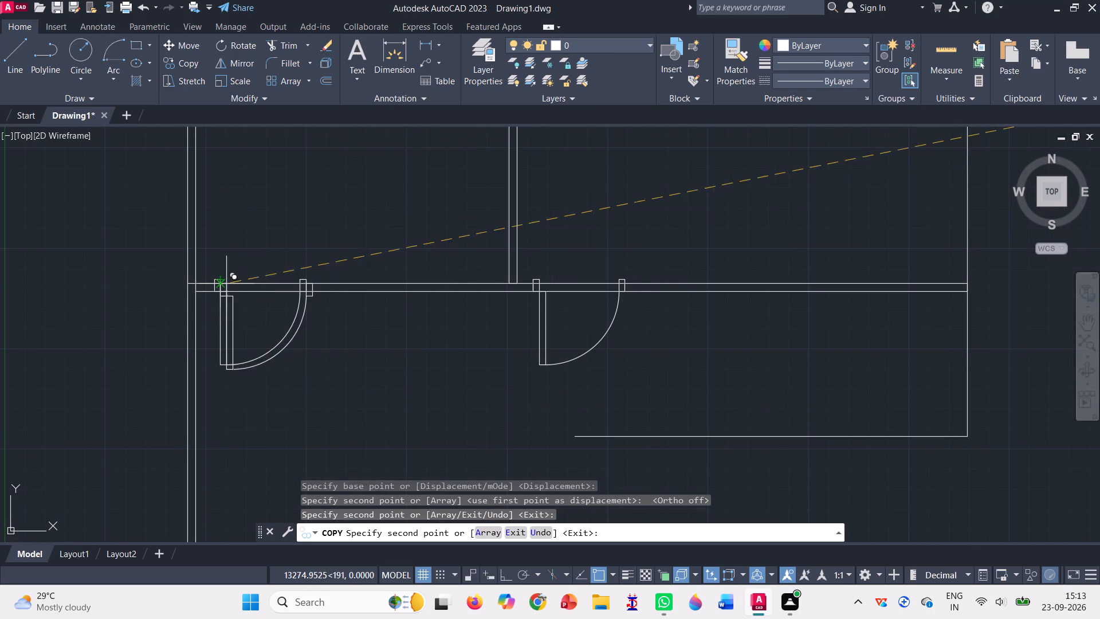
scroll(431, 297, "down", 1)
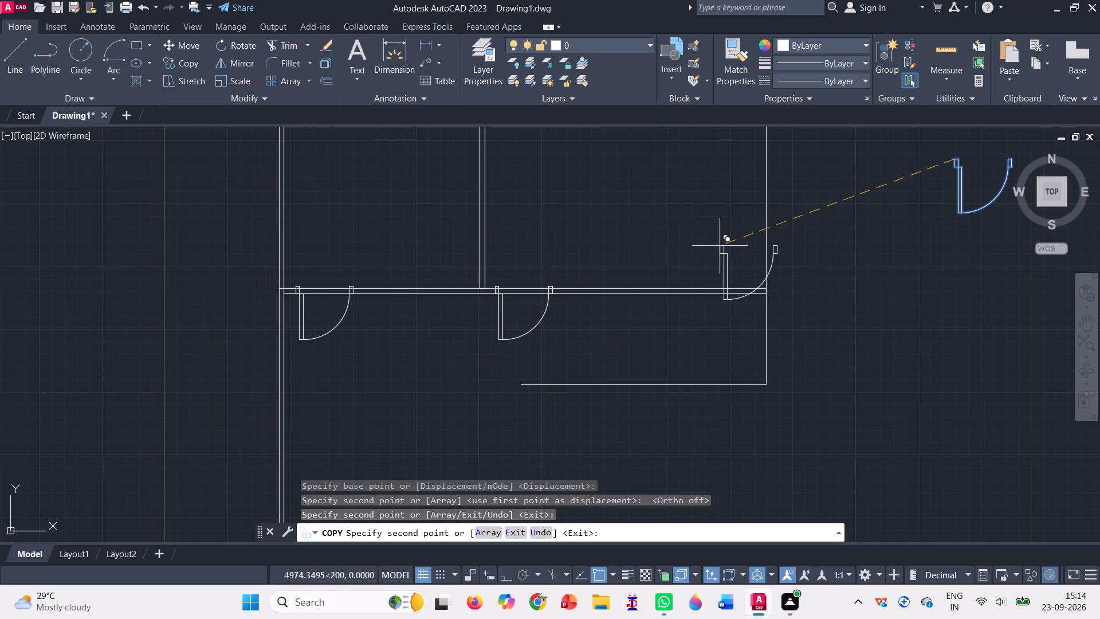
scroll(720, 246, "down", 3)
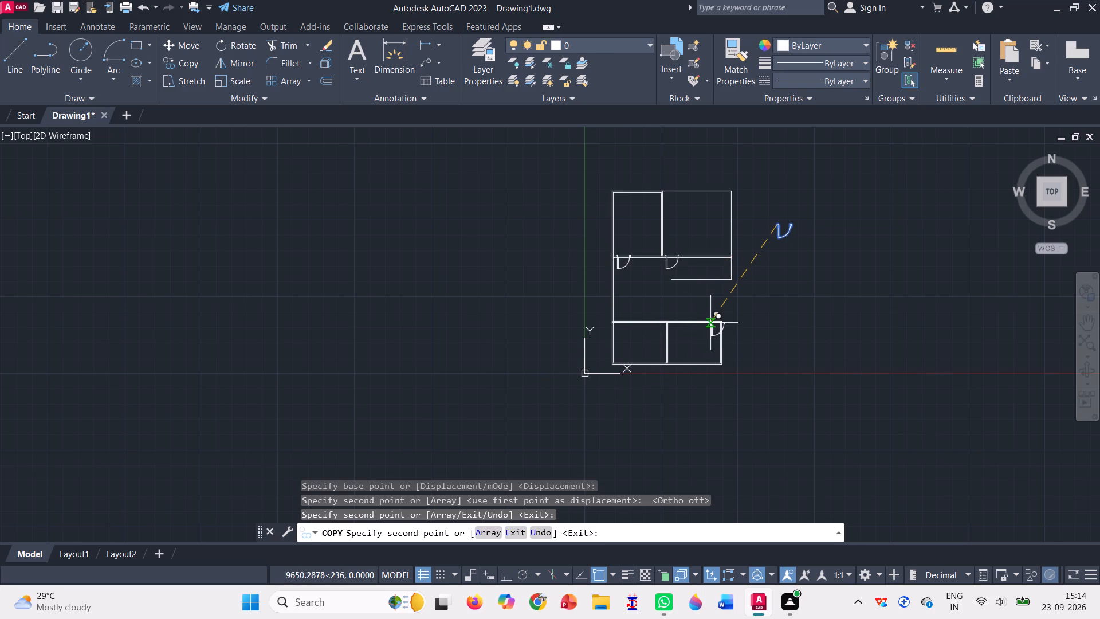
scroll(692, 324, "up", 4)
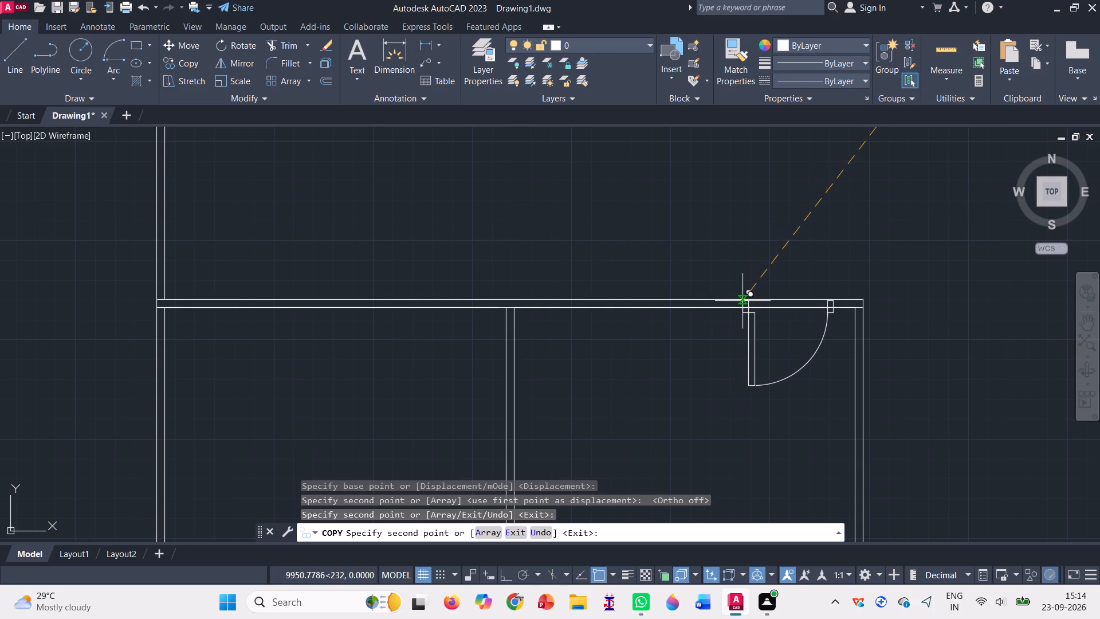
scroll(753, 295, "up", 2)
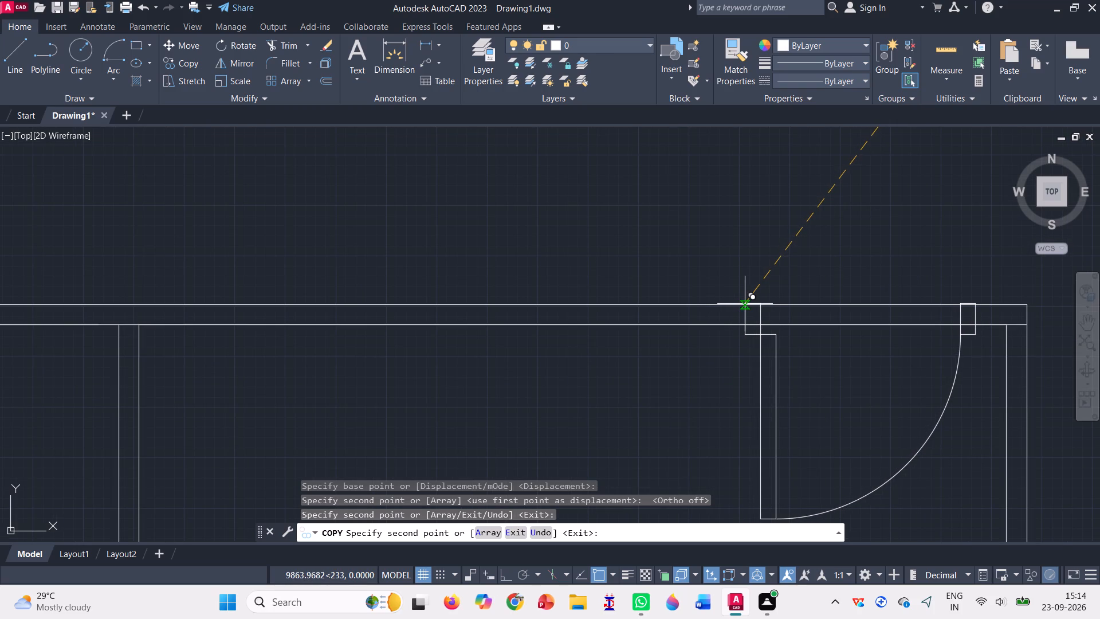
left_click(745, 305)
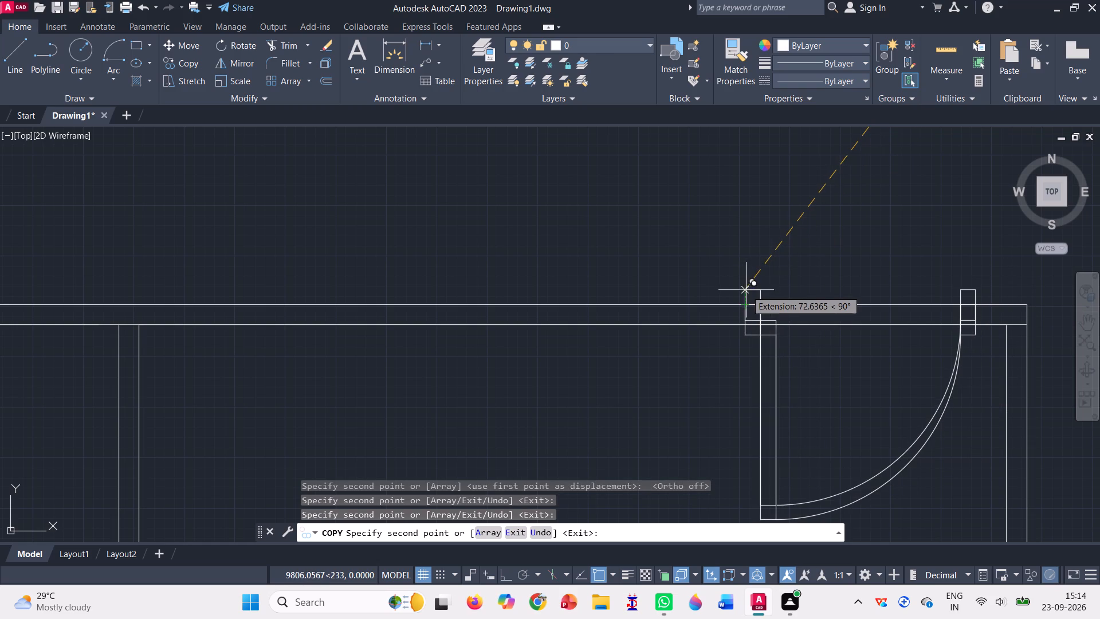
key("Escape")
scroll(654, 302, "down", 2)
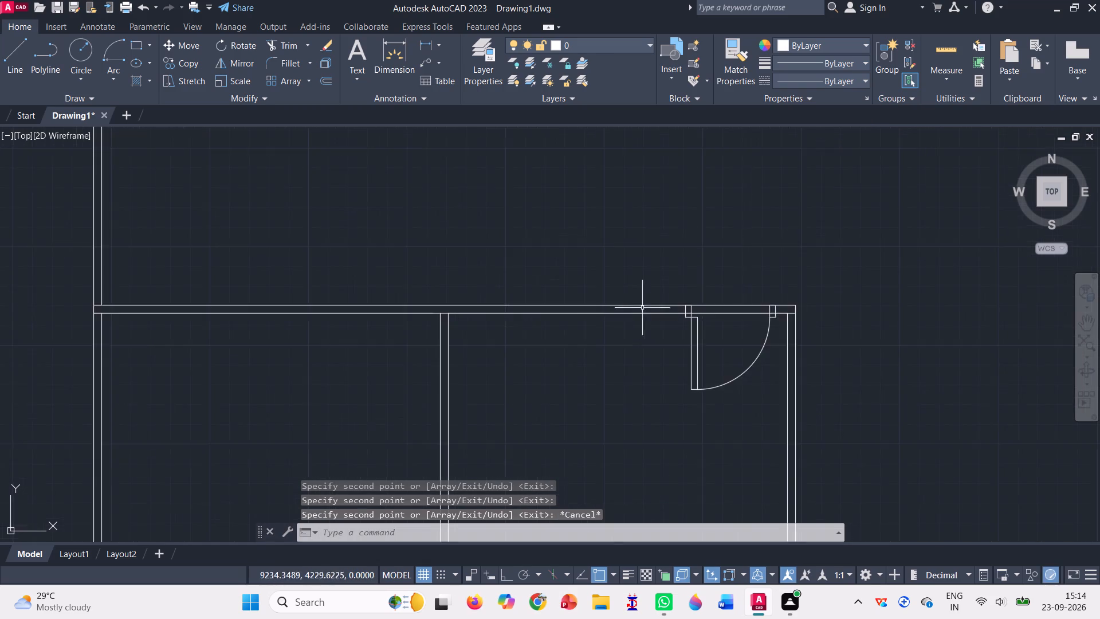
scroll(613, 319, "down", 3)
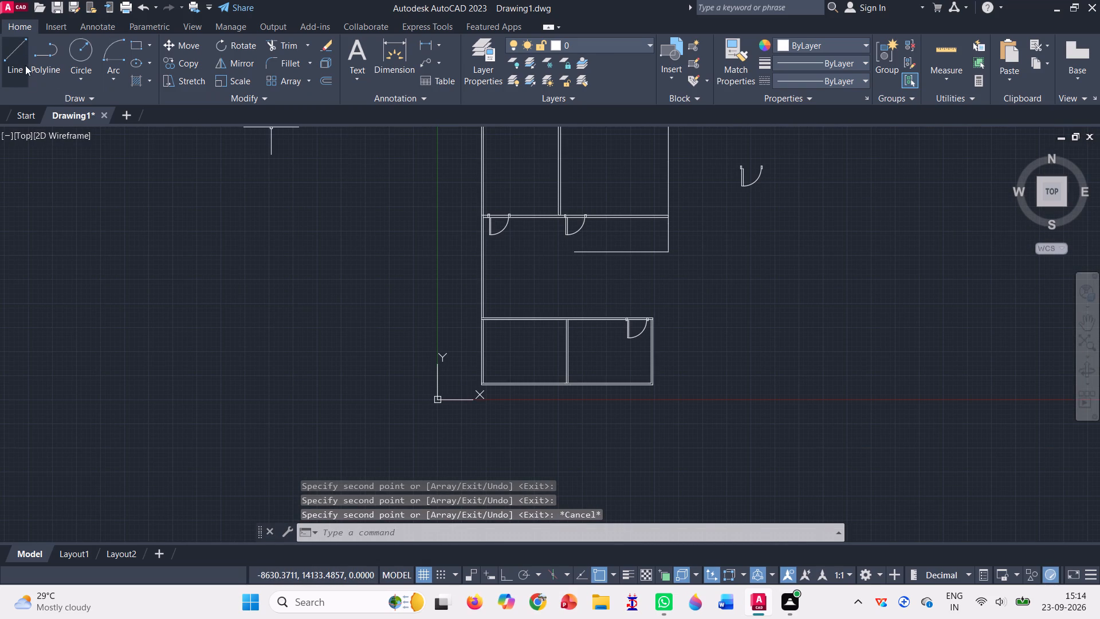
With Ortho on, draw a 100-thick vertical wall just right of the middle door, from the horizontal wall's upper line down about 1900 to the line below.
left_click(26, 64)
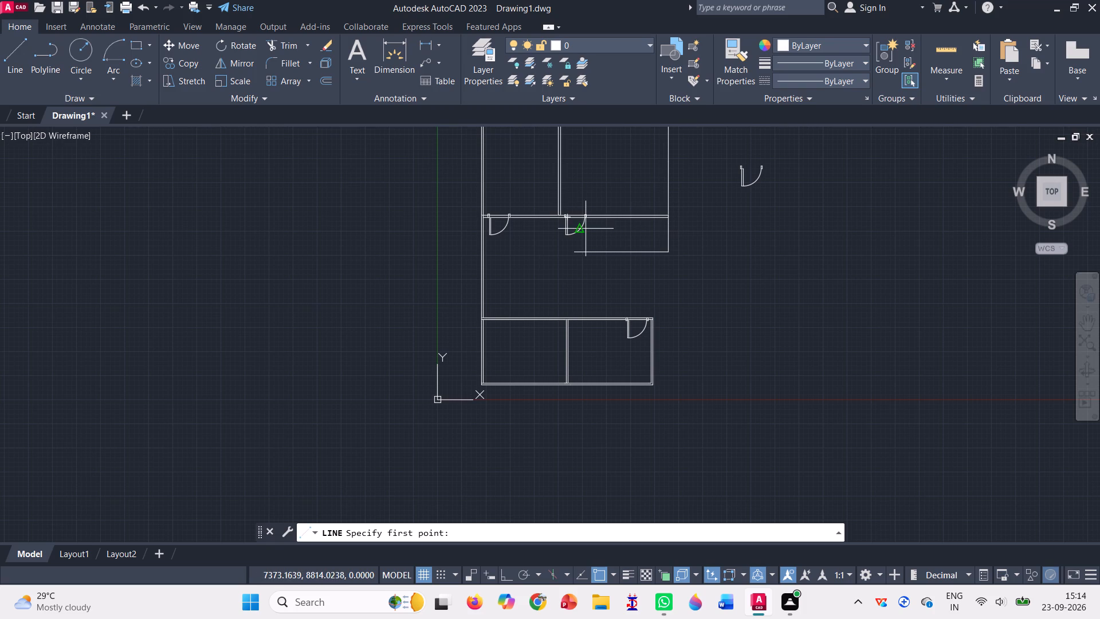
scroll(620, 206, "up", 5)
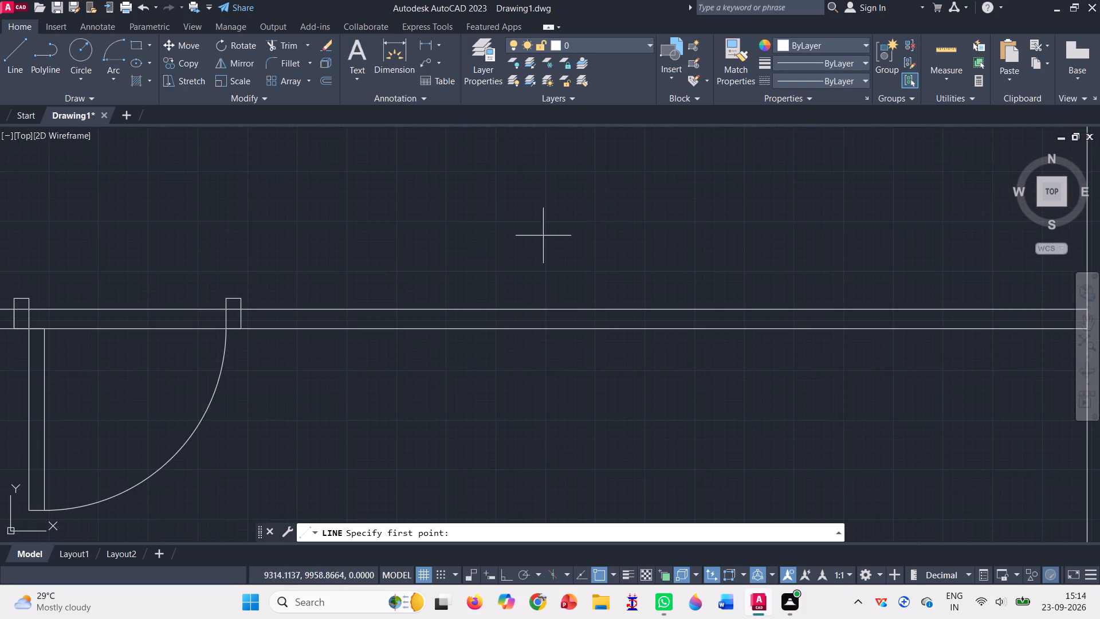
scroll(441, 277, "down", 2)
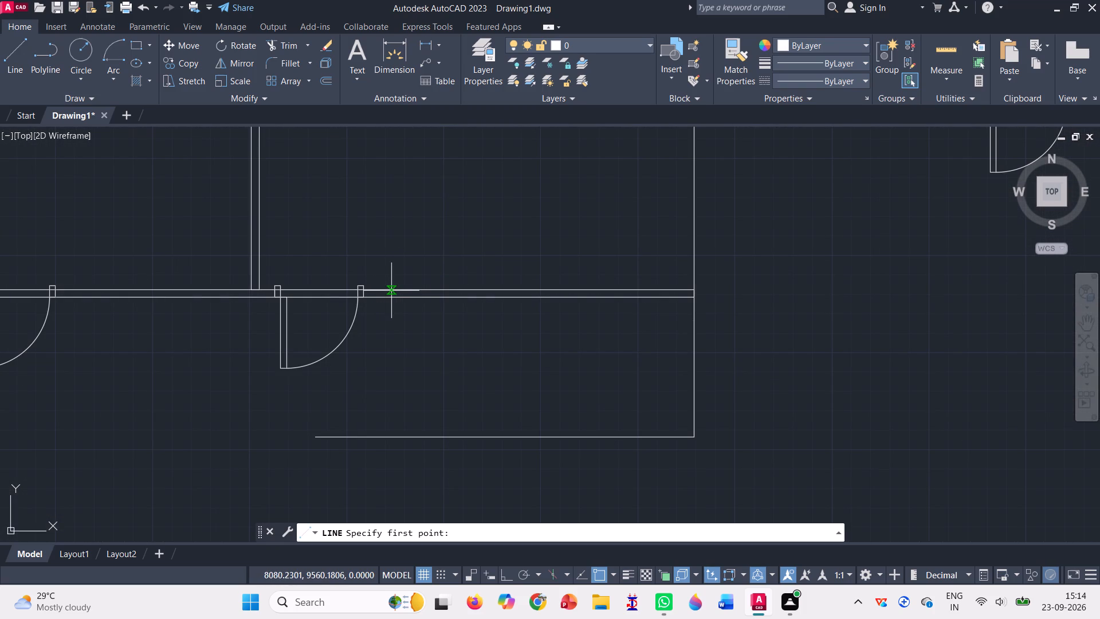
left_click(391, 291)
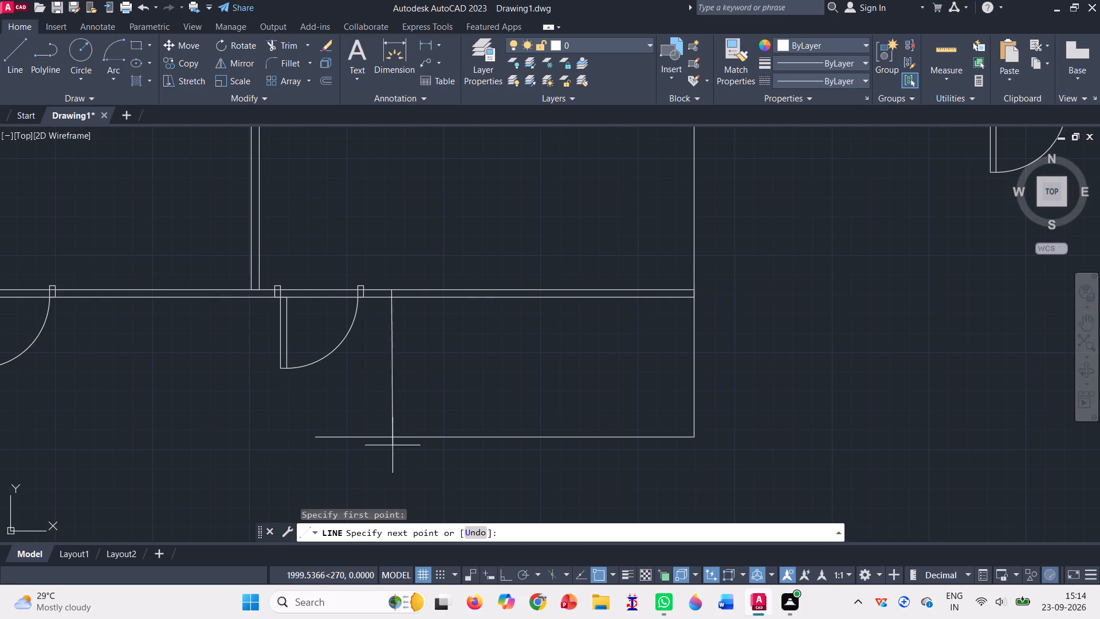
left_click(506, 577)
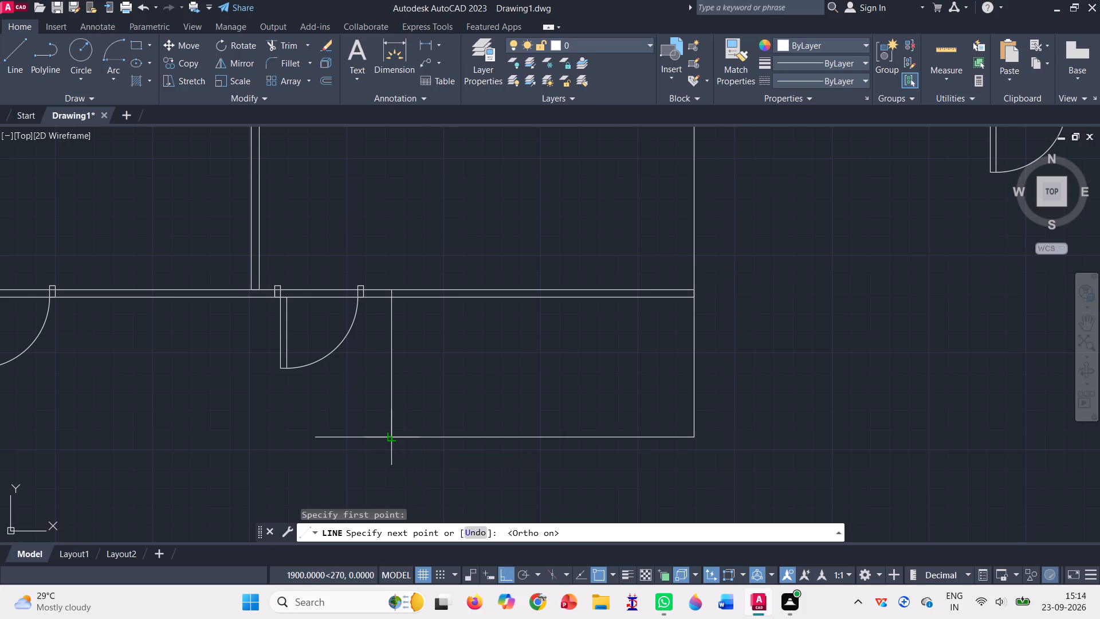
left_click(387, 434)
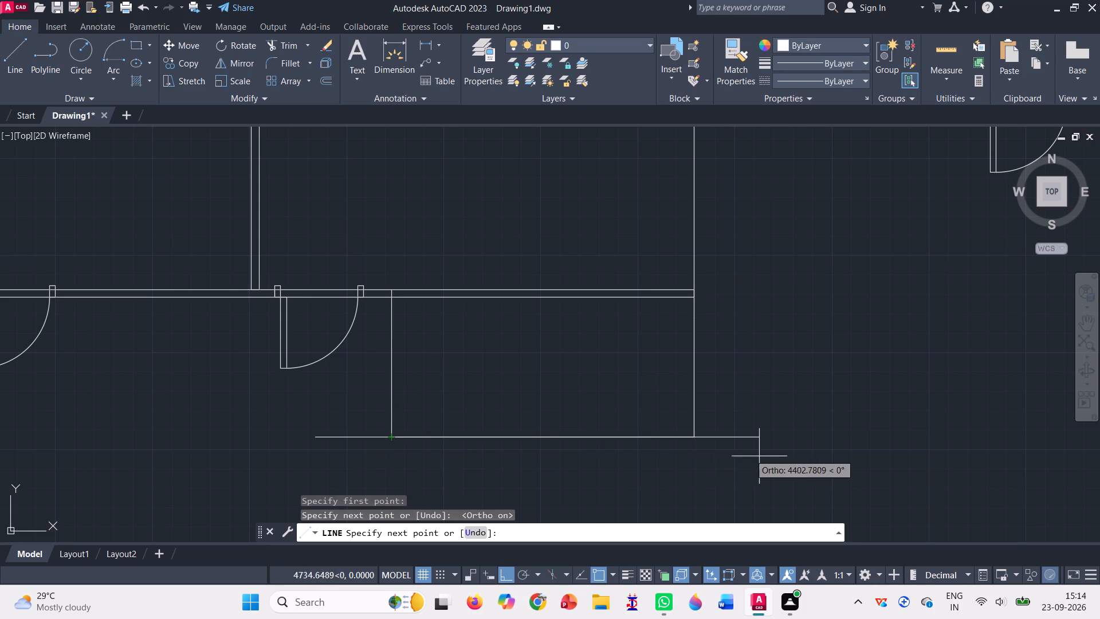
type("100")
key("Return")
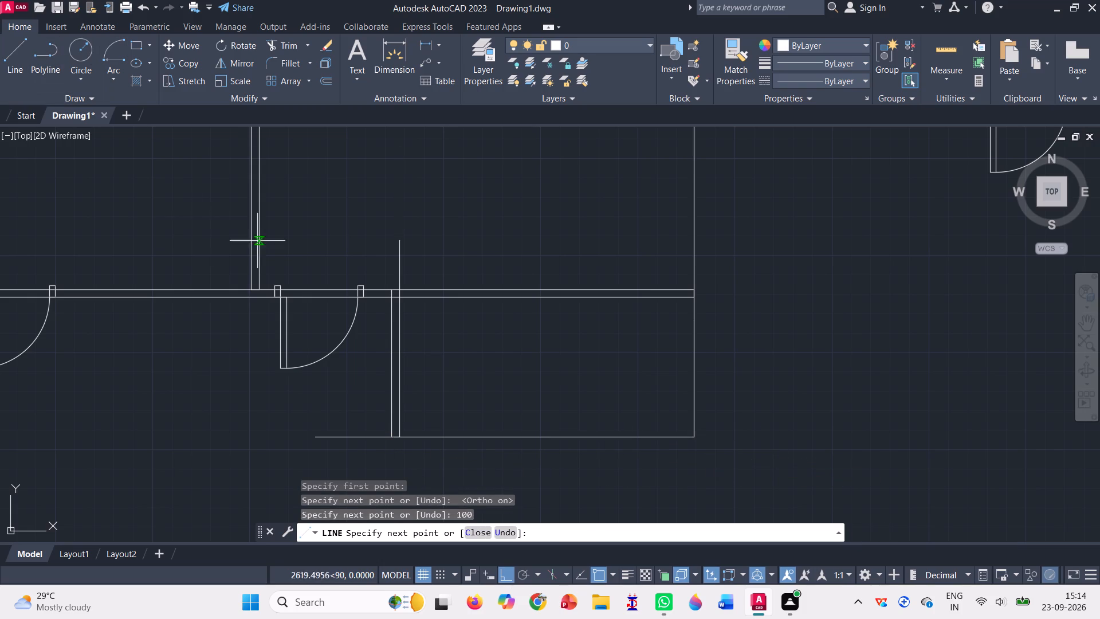
left_click(402, 287)
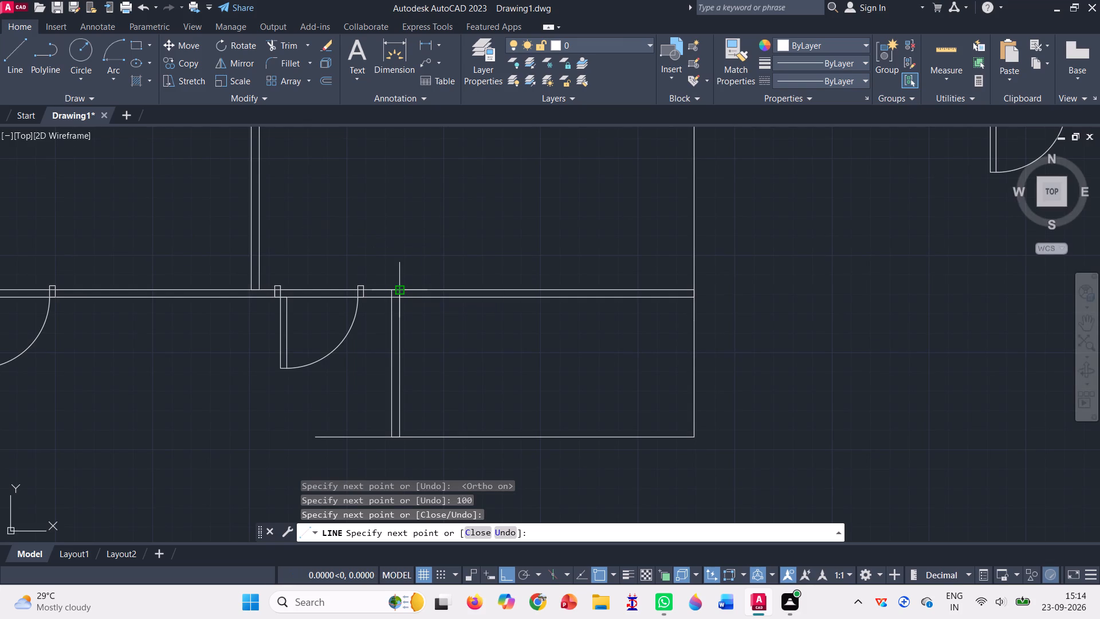
key("Return")
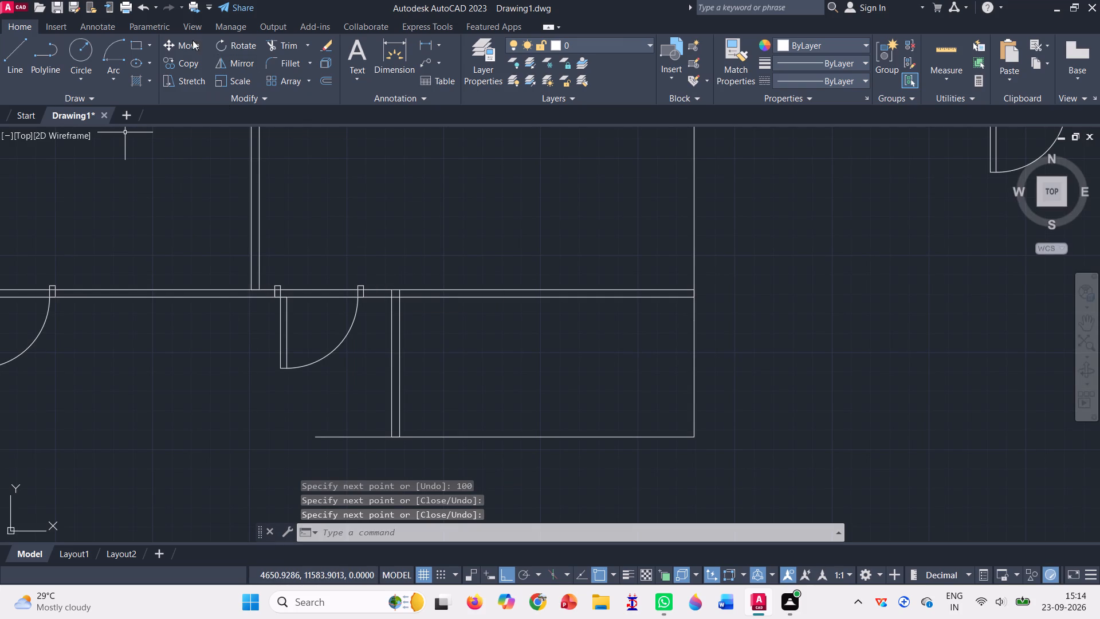
Trim the wall lines across the door opening beside the dividing wall and the bottom line's overhang left of the new vertical wall.
left_click(282, 43)
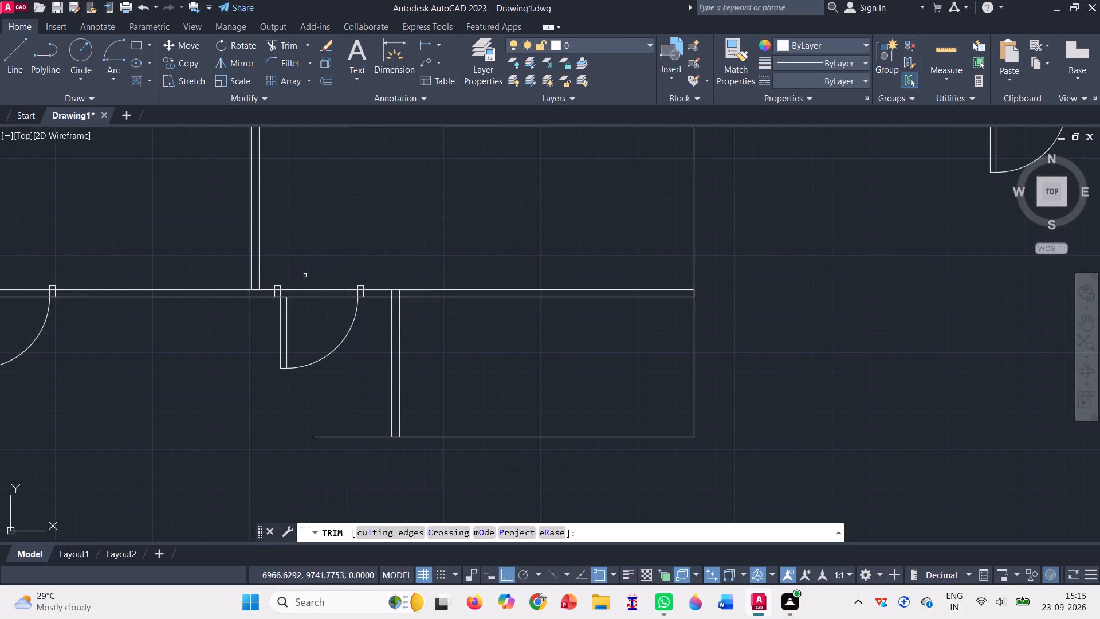
left_click_drag(307, 274, 311, 307)
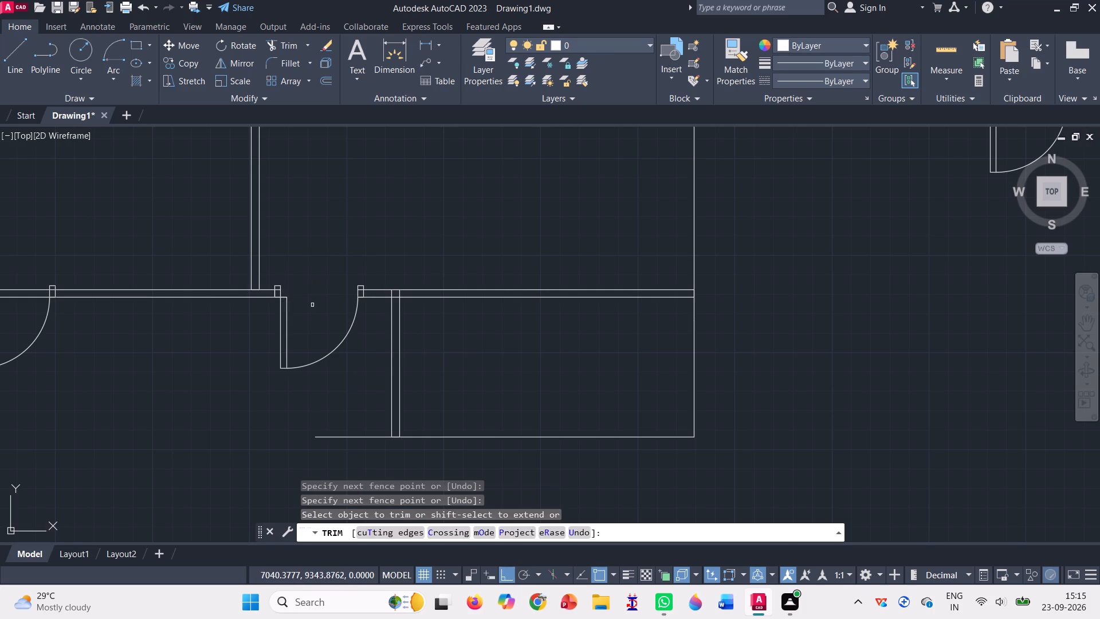
left_click_drag(351, 402, 361, 442)
Trim the wall lines across the door opening near the left outer wall and the short line crossing inside that outer wall.
scroll(429, 291, "down", 2)
scroll(256, 303, "up", 2)
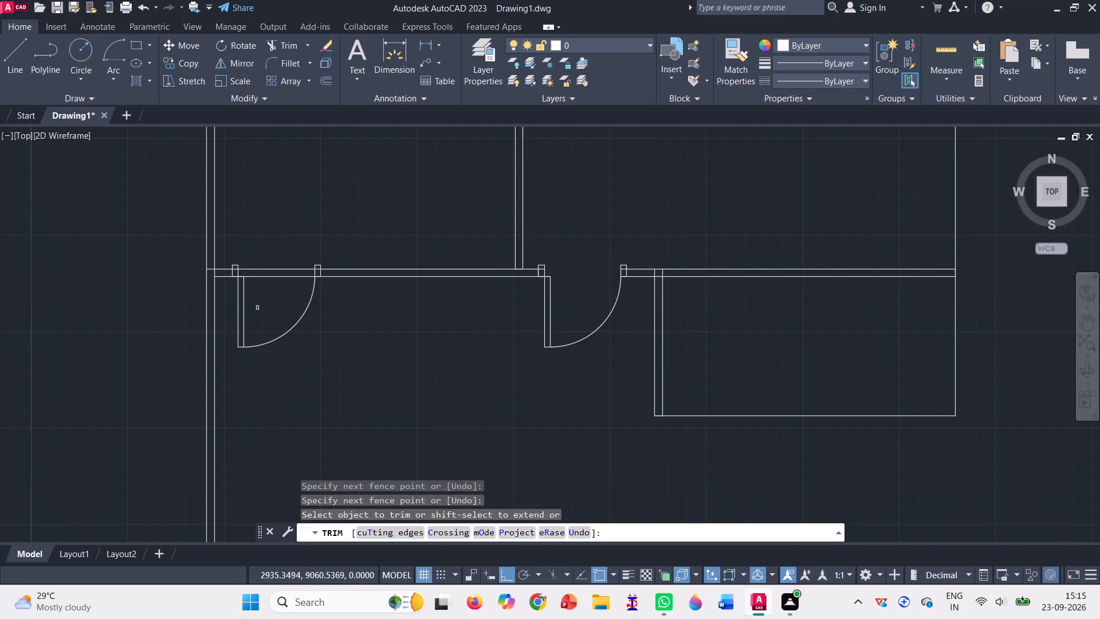
left_click_drag(263, 252, 270, 283)
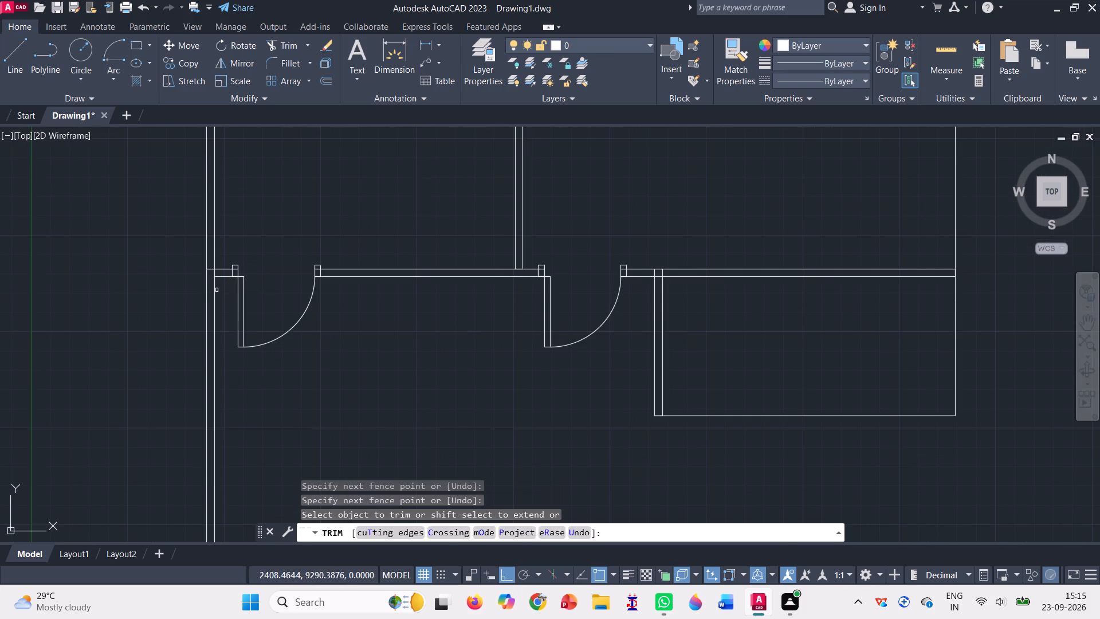
scroll(210, 277, "up", 2)
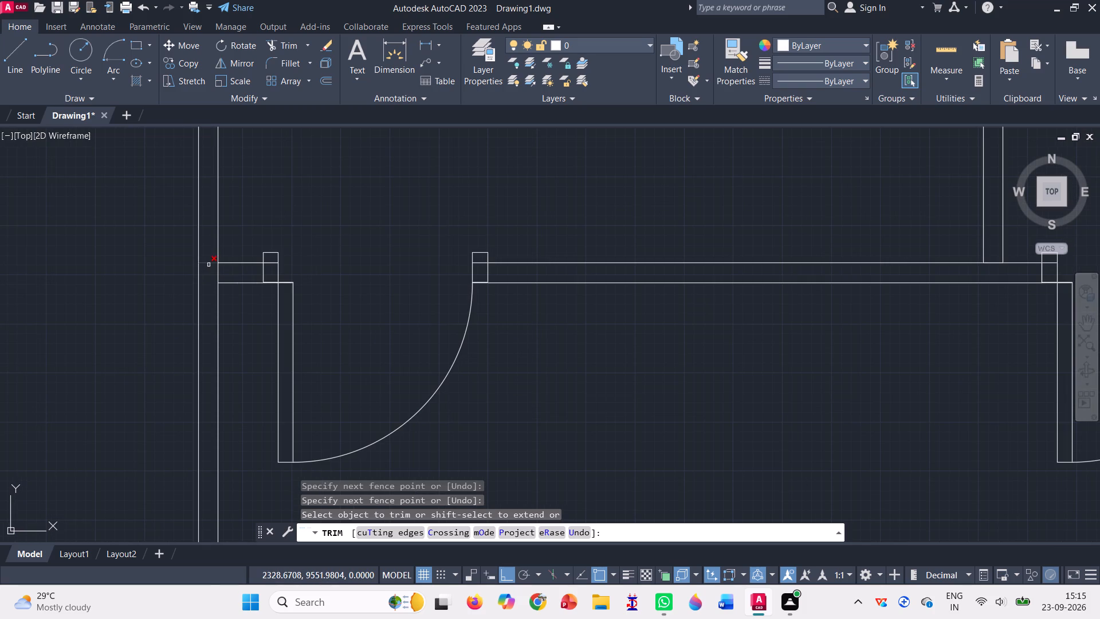
left_click(209, 265)
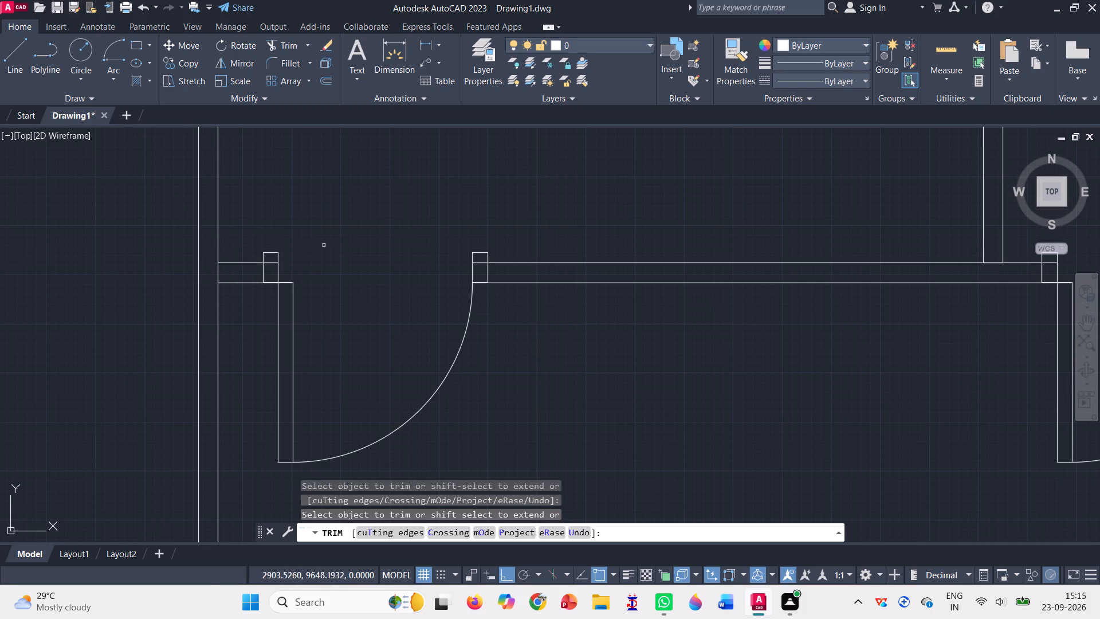
Rotate the loose door symbol outside the plan by 180° about the midpoint of its left frame's outer edge.
scroll(324, 247, "down", 3)
scroll(415, 358, "down", 1)
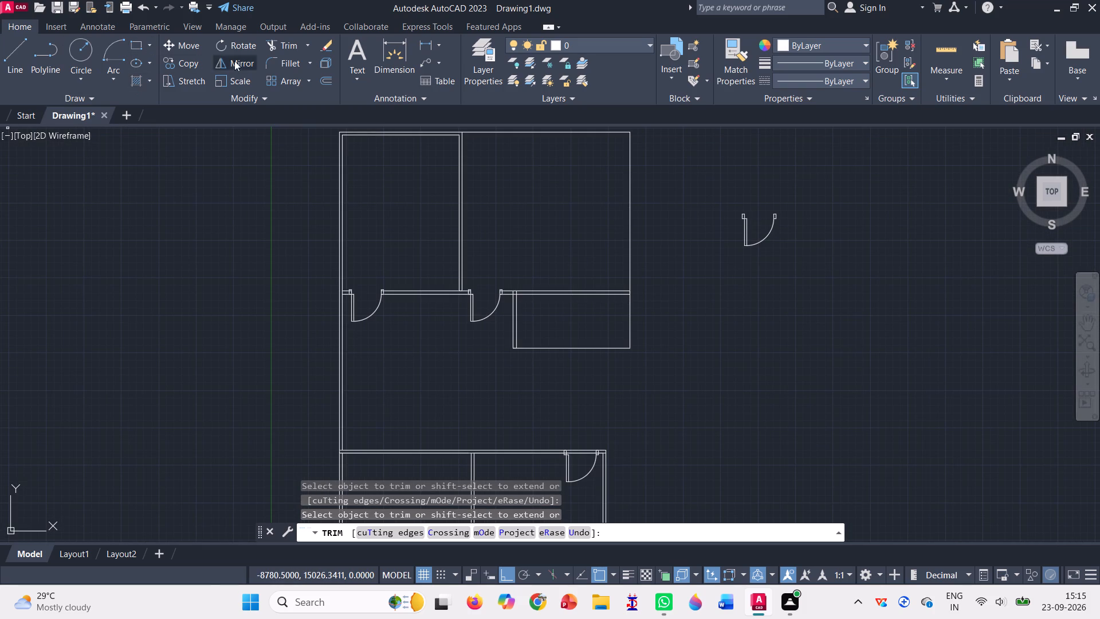
left_click(226, 45)
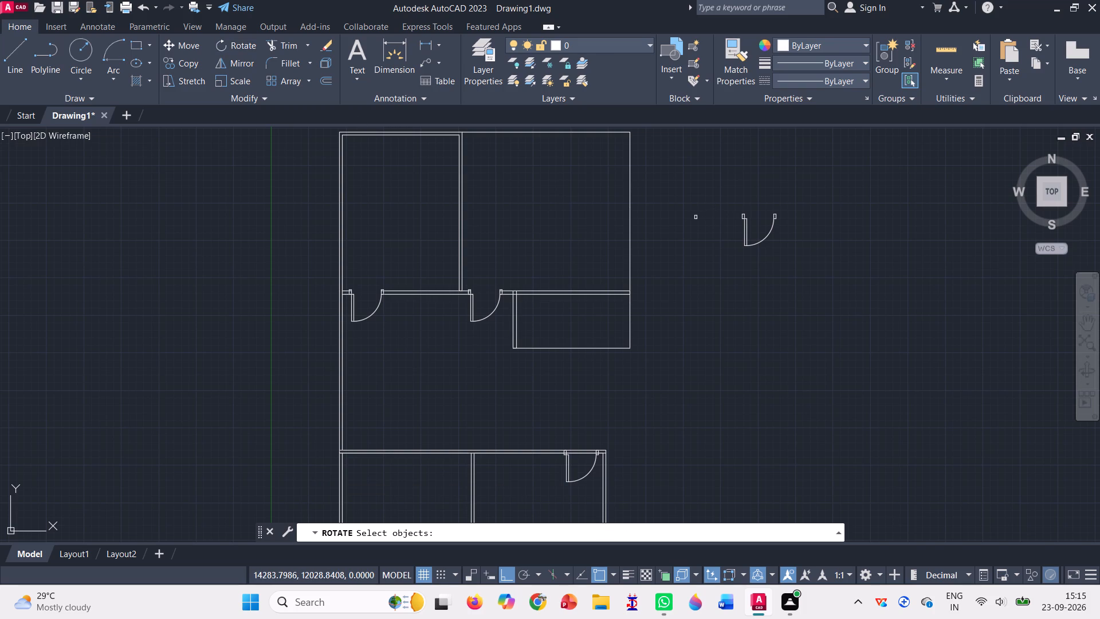
left_click_drag(690, 217, 748, 309)
scroll(745, 204, "up", 3)
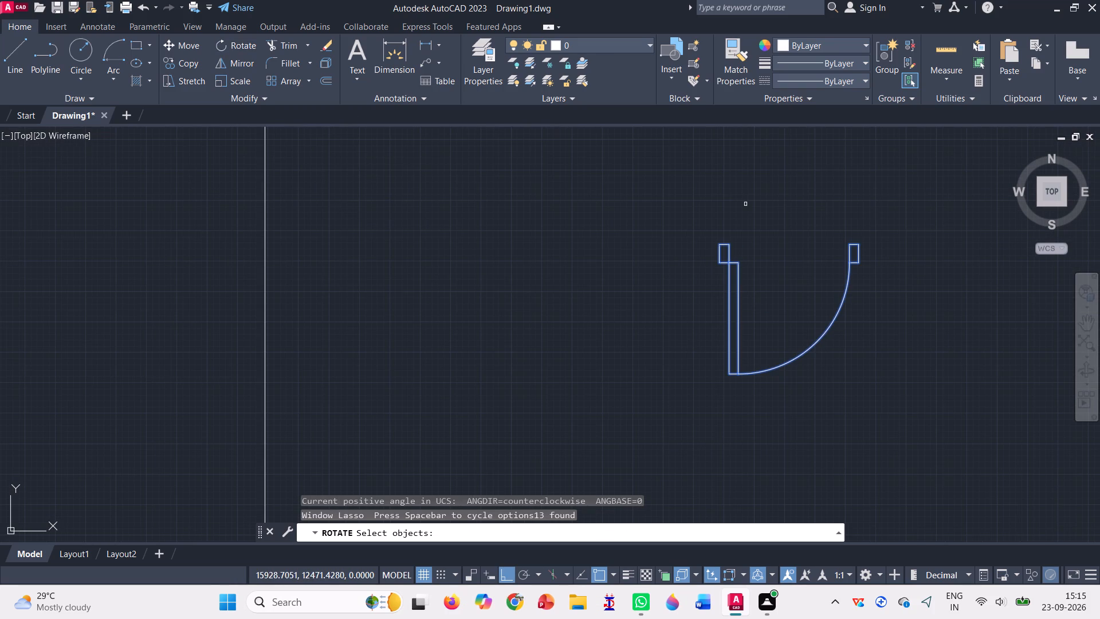
key("Return")
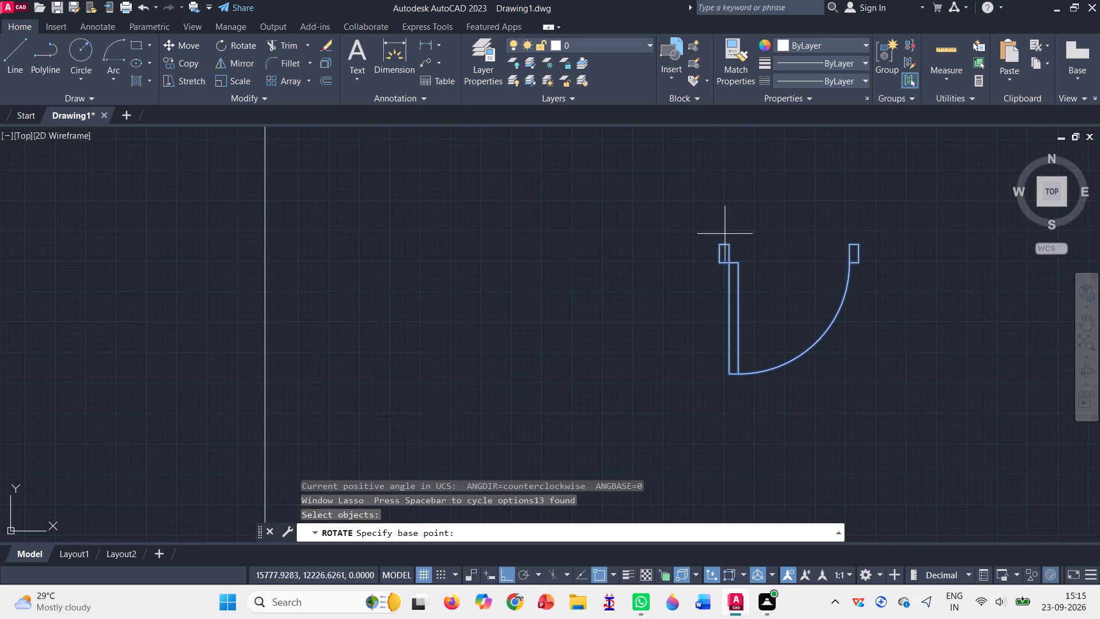
left_click(716, 250)
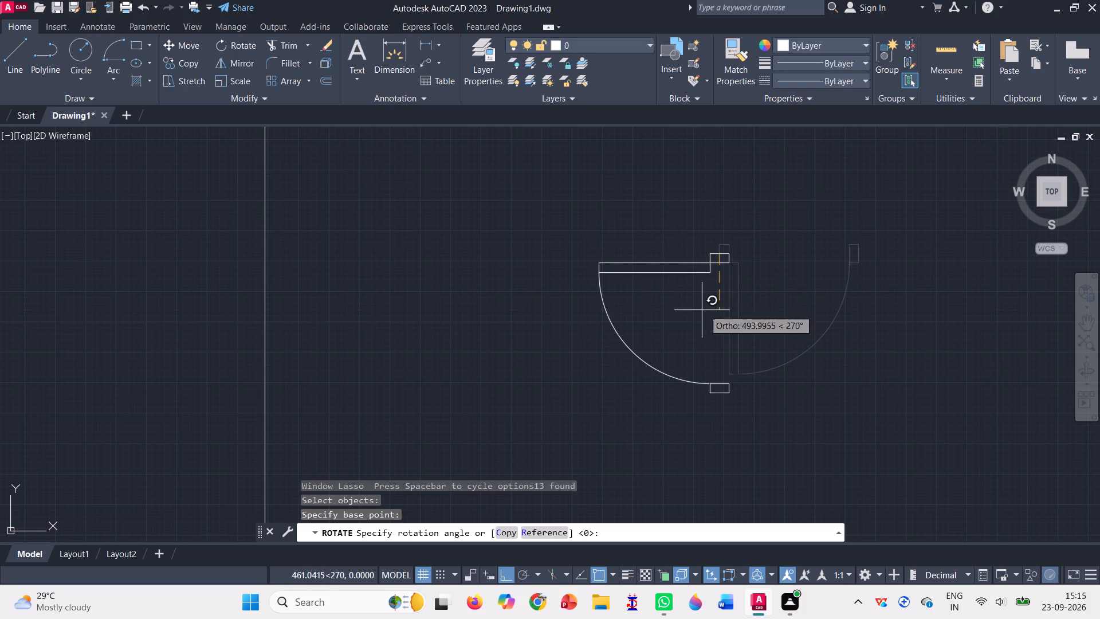
left_click(661, 298)
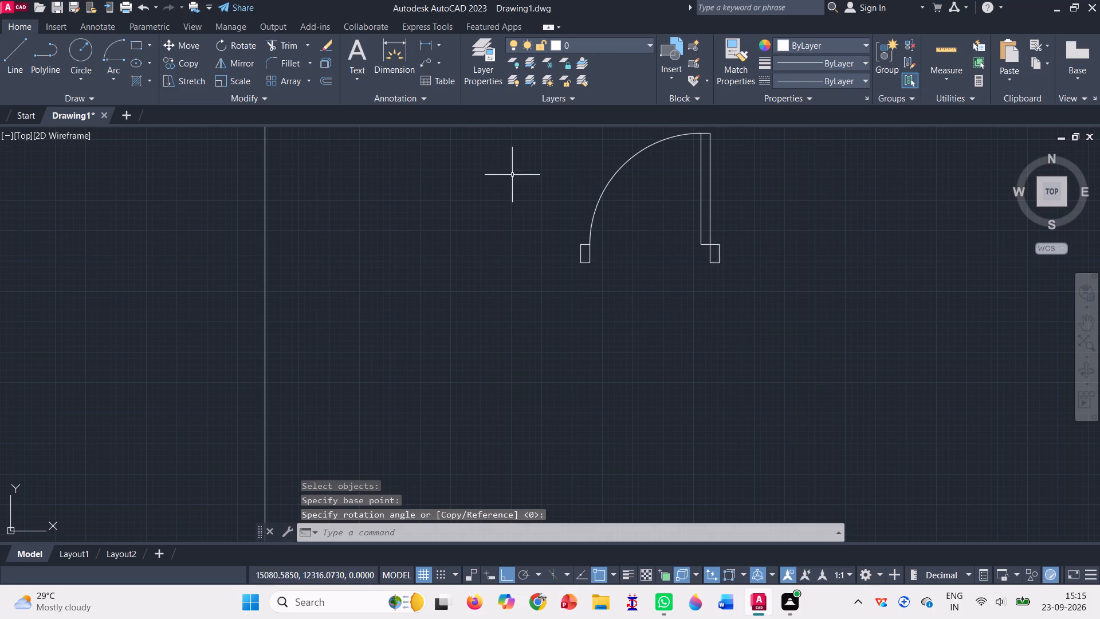
Mirror the rotated door symbol about a line starting at the bottom-right corner of its right frame.
left_click(237, 66)
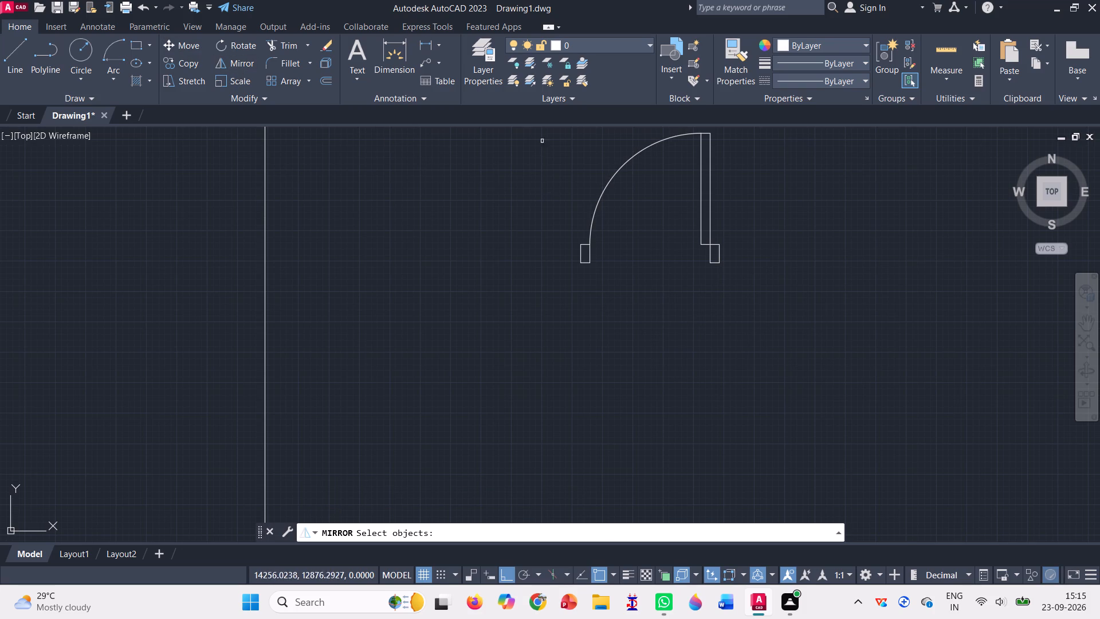
left_click_drag(545, 138, 762, 183)
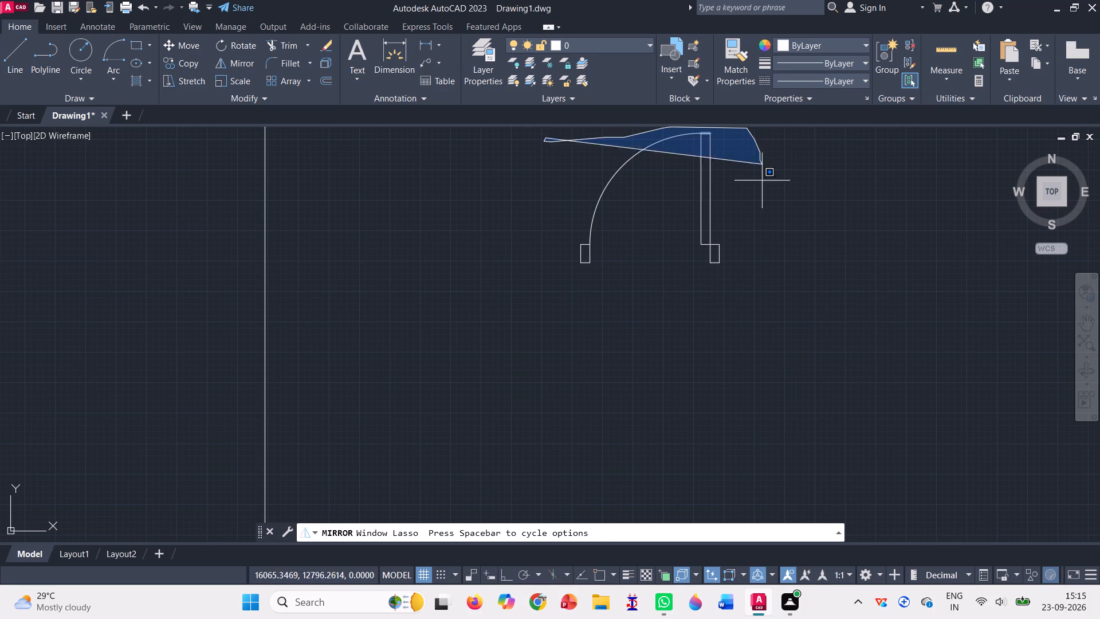
left_click_drag(762, 183, 557, 307)
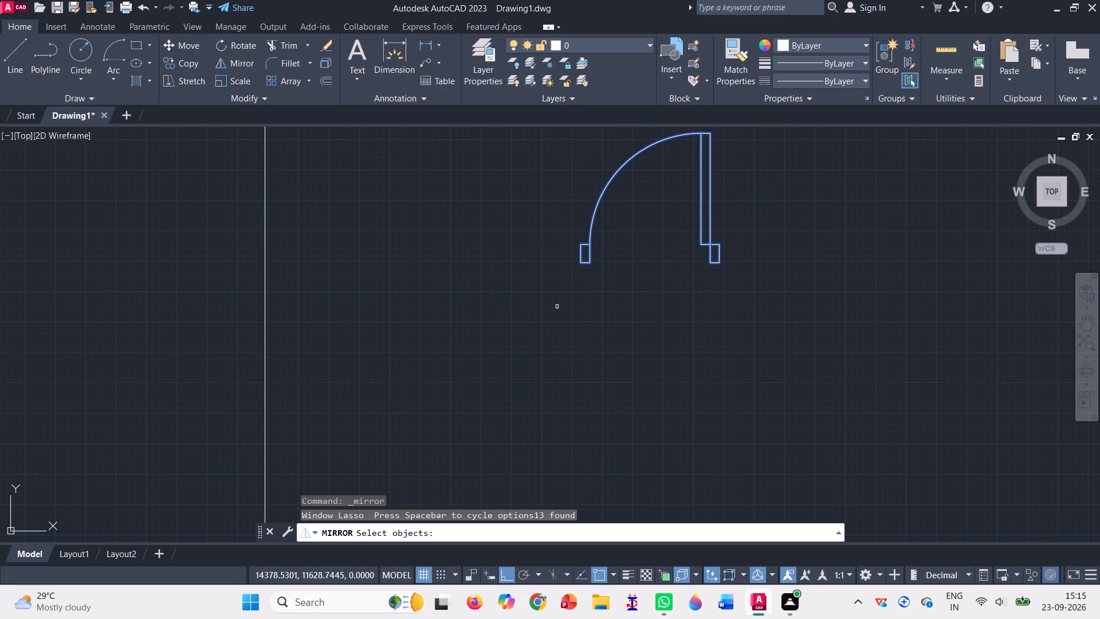
key("Return")
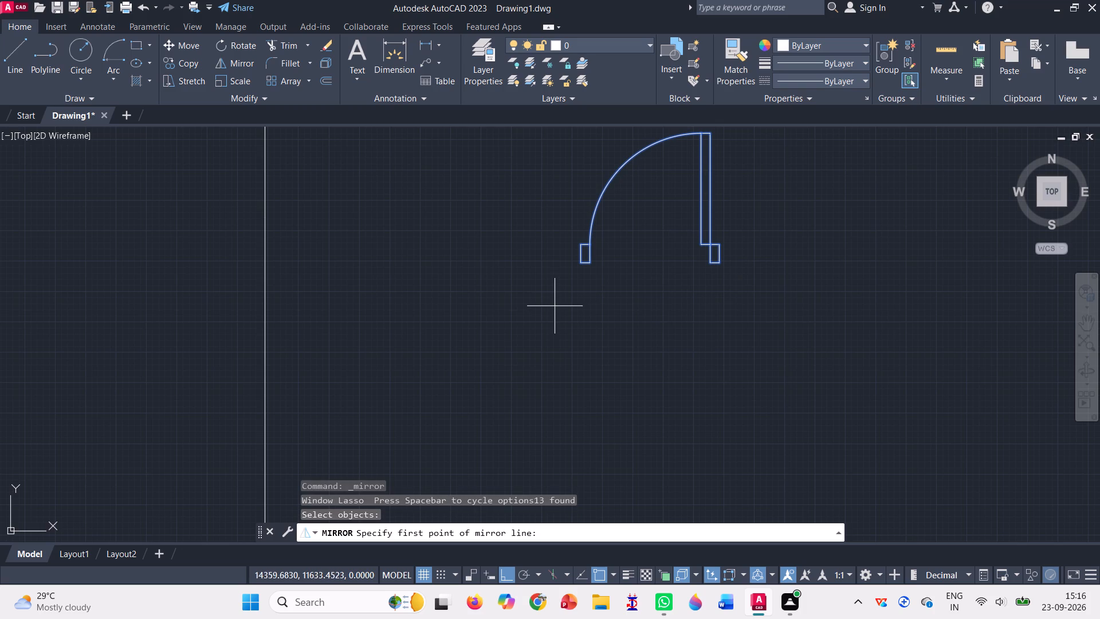
left_click(721, 265)
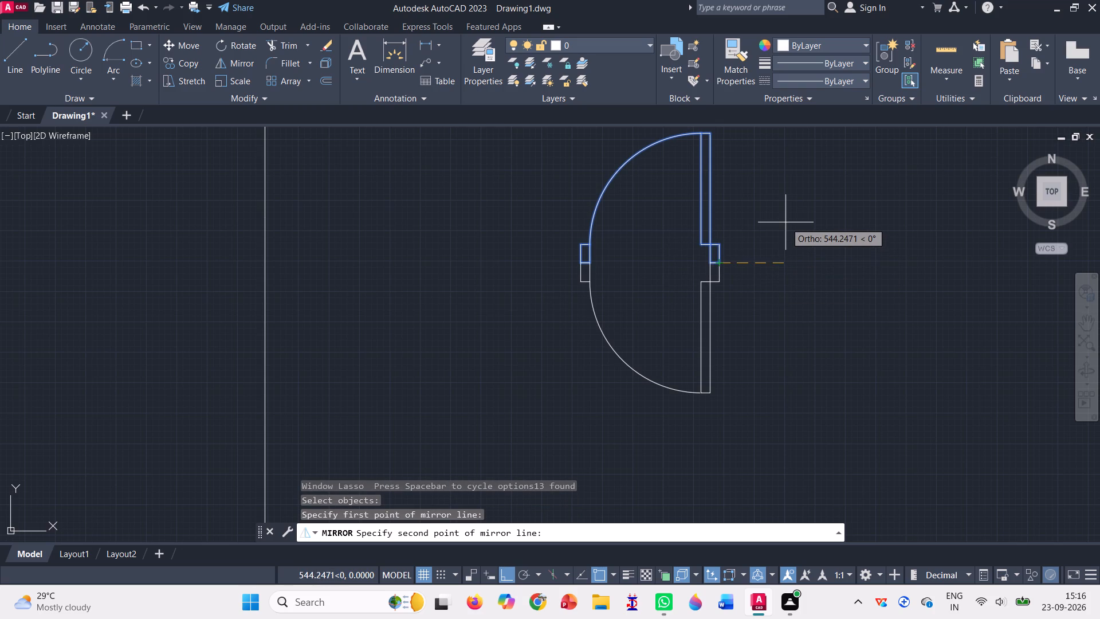
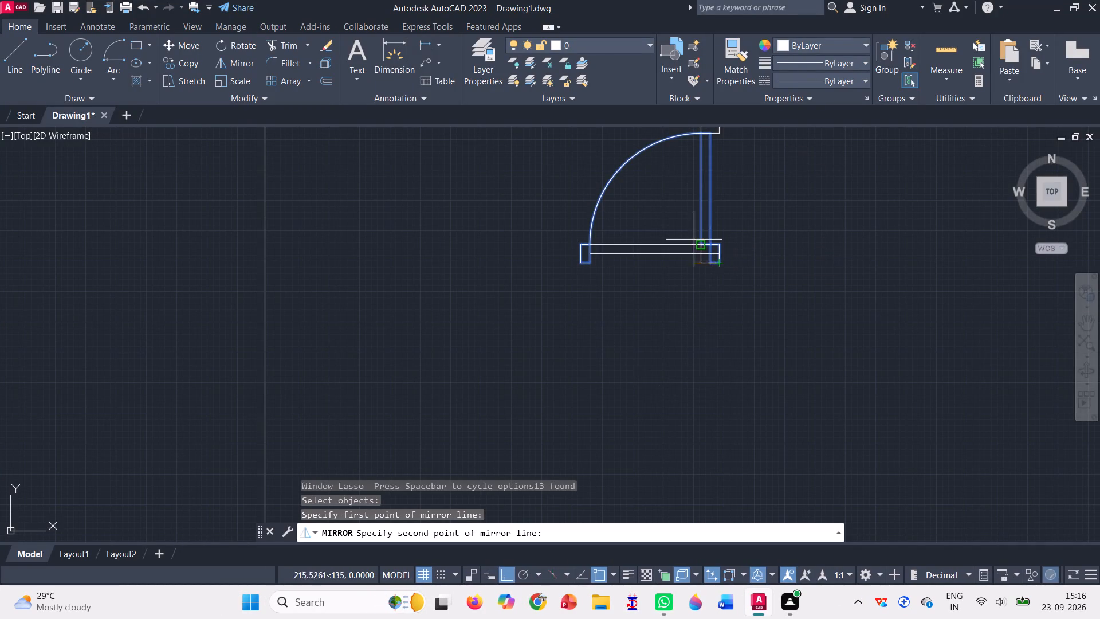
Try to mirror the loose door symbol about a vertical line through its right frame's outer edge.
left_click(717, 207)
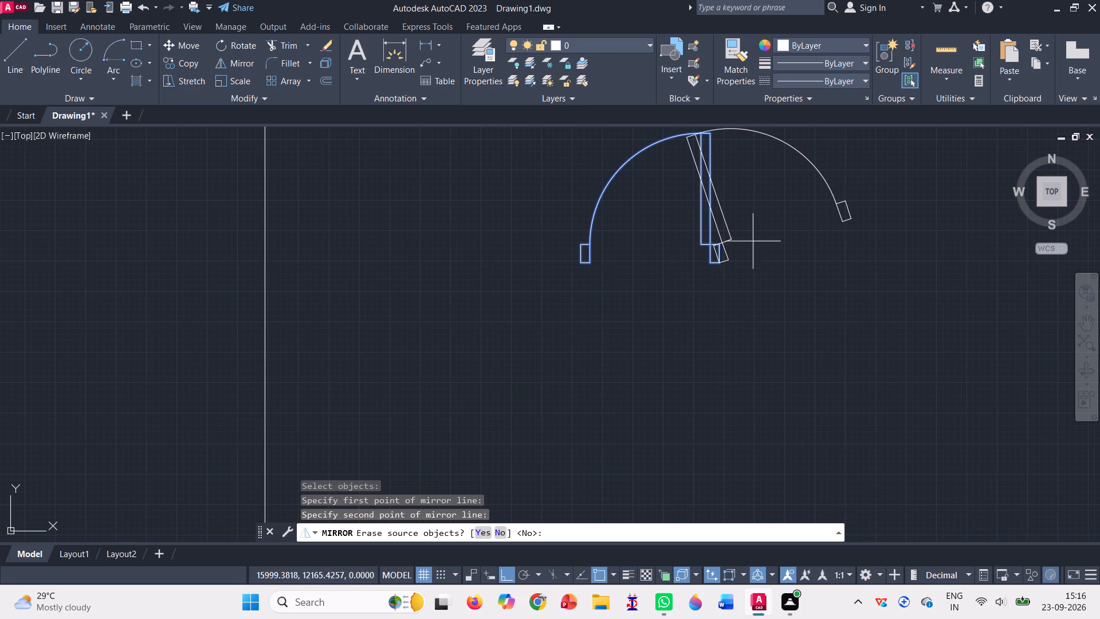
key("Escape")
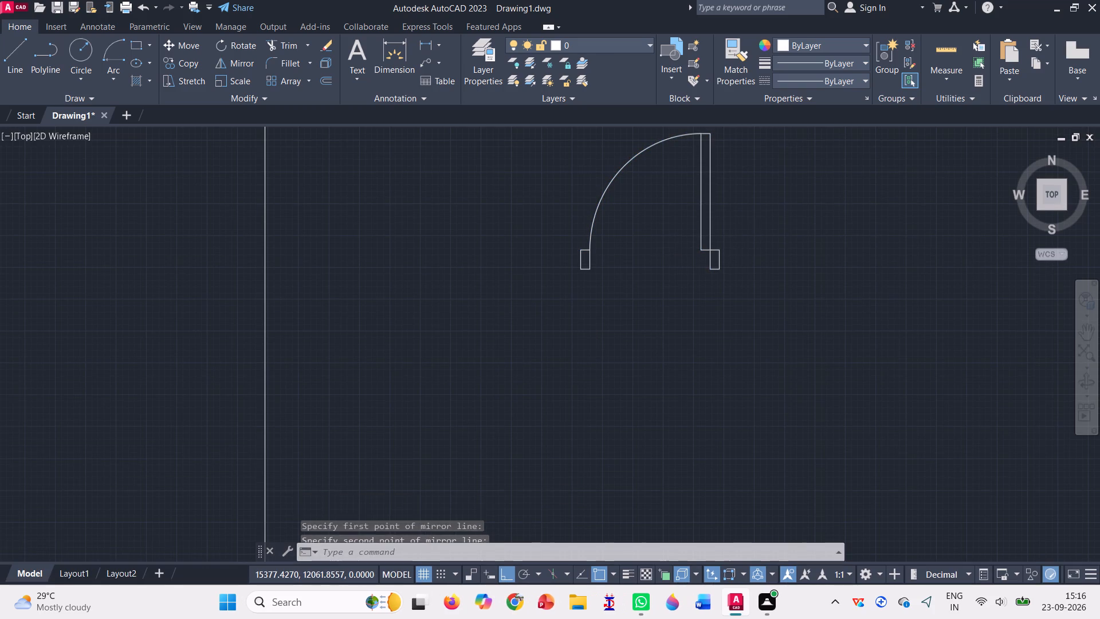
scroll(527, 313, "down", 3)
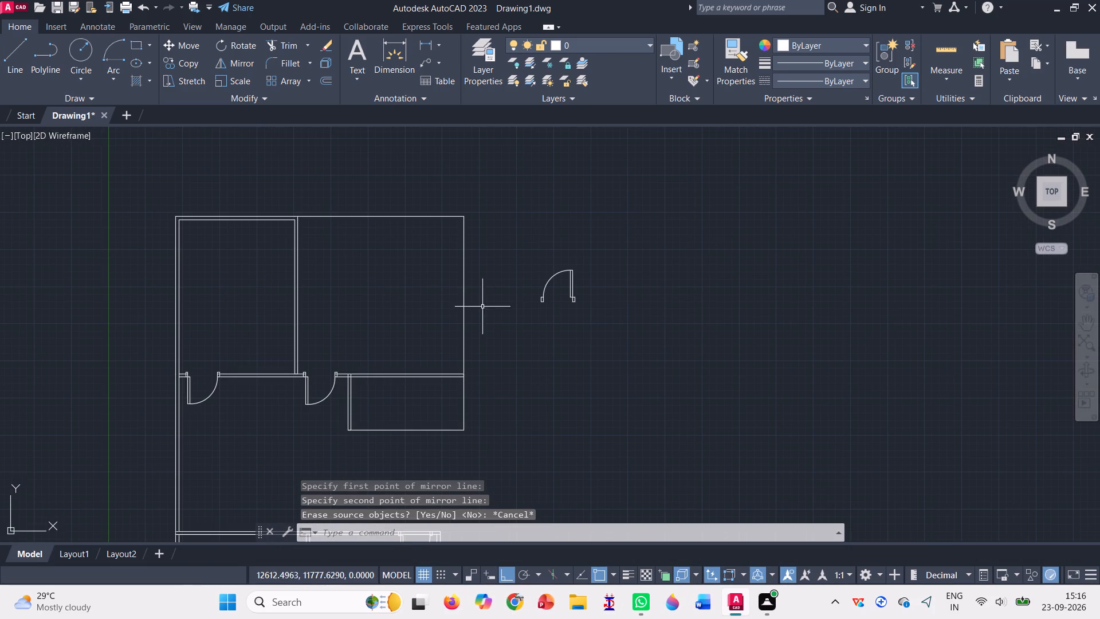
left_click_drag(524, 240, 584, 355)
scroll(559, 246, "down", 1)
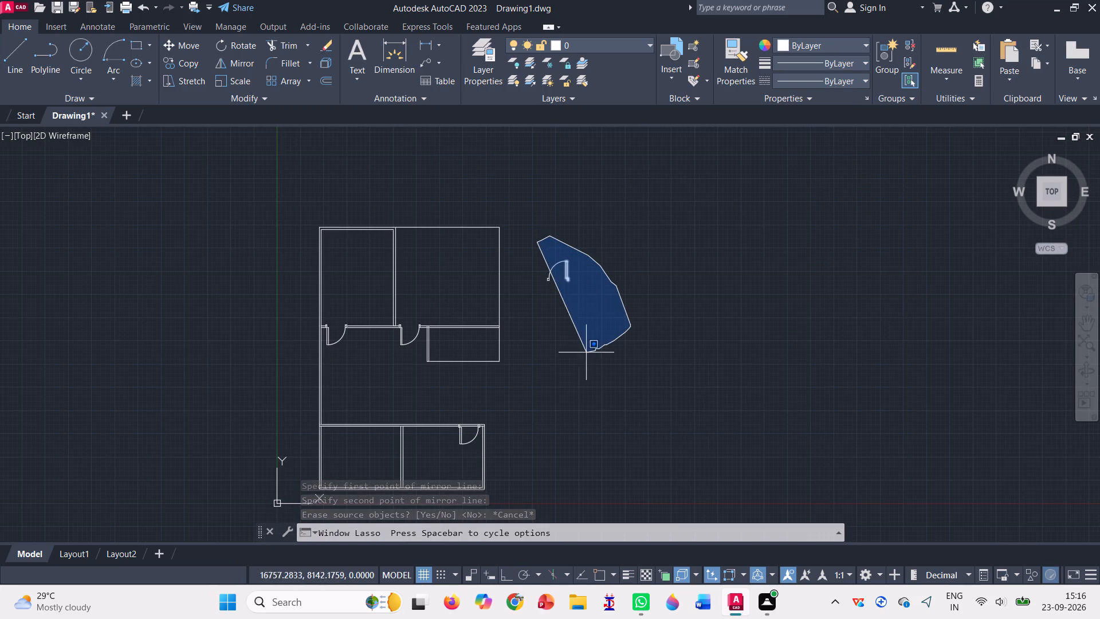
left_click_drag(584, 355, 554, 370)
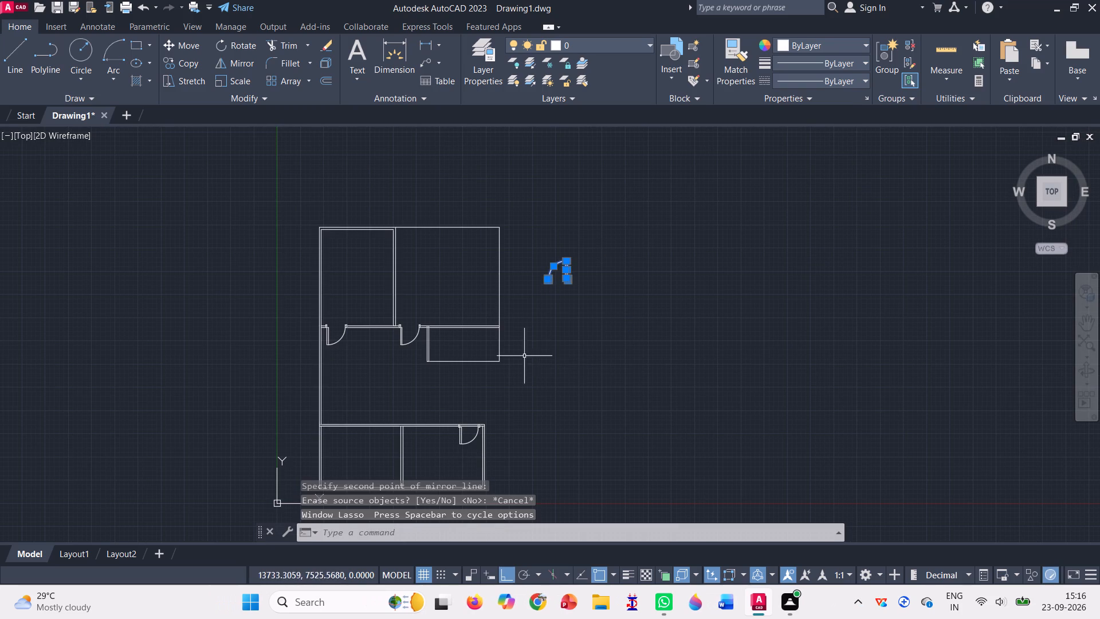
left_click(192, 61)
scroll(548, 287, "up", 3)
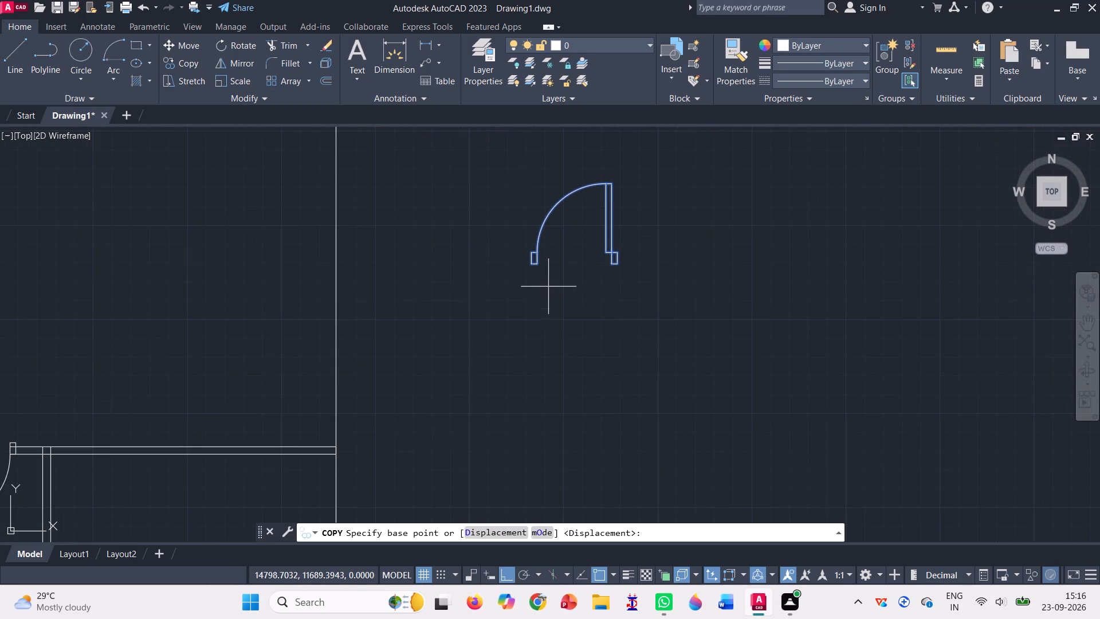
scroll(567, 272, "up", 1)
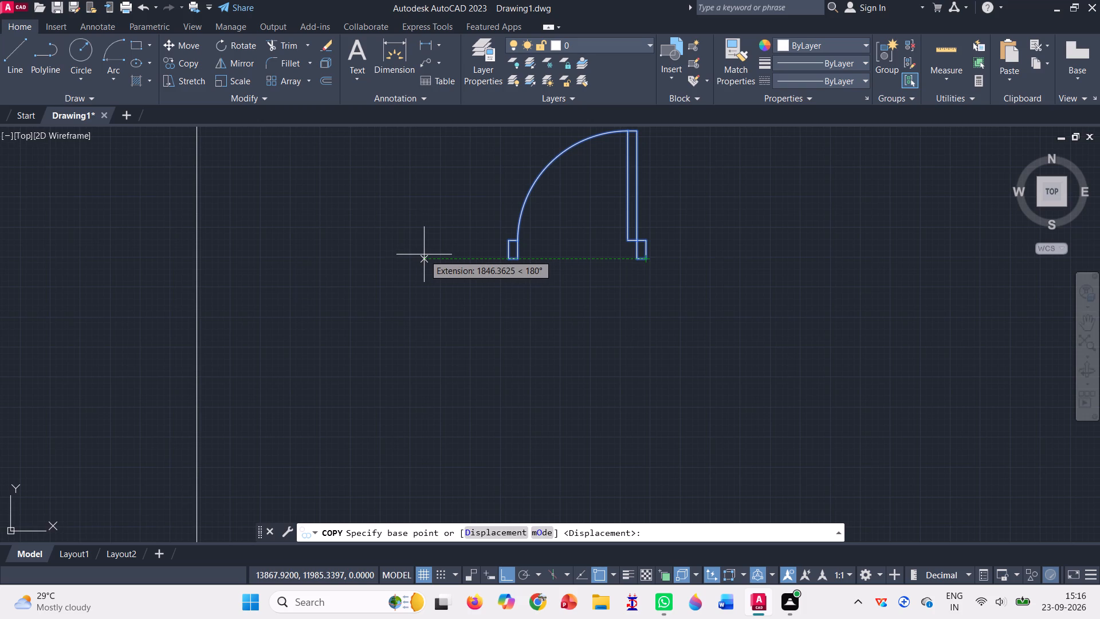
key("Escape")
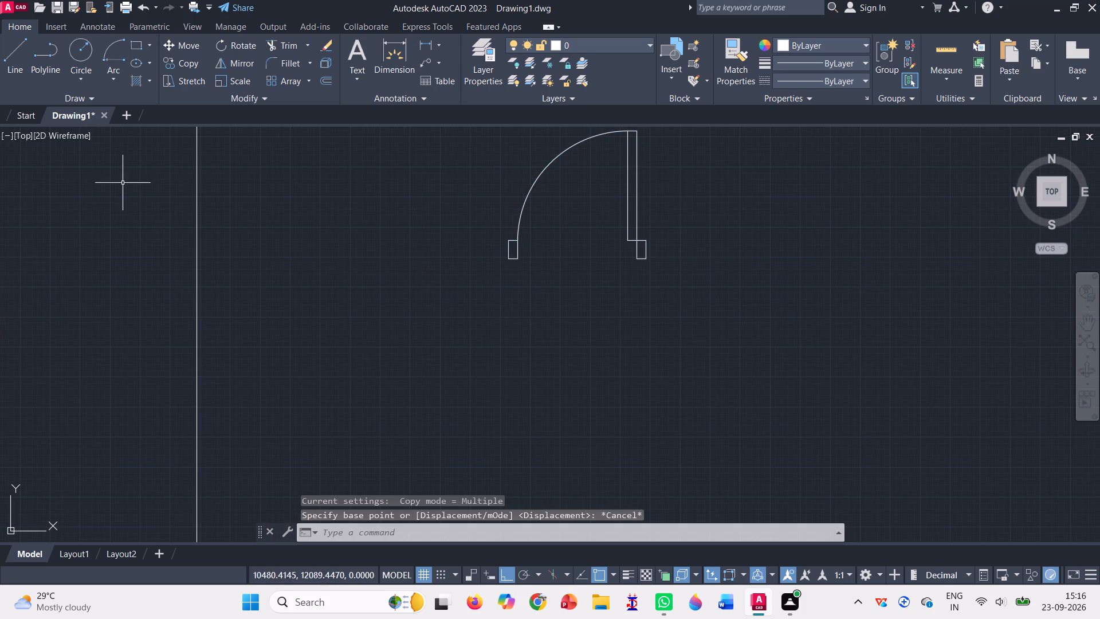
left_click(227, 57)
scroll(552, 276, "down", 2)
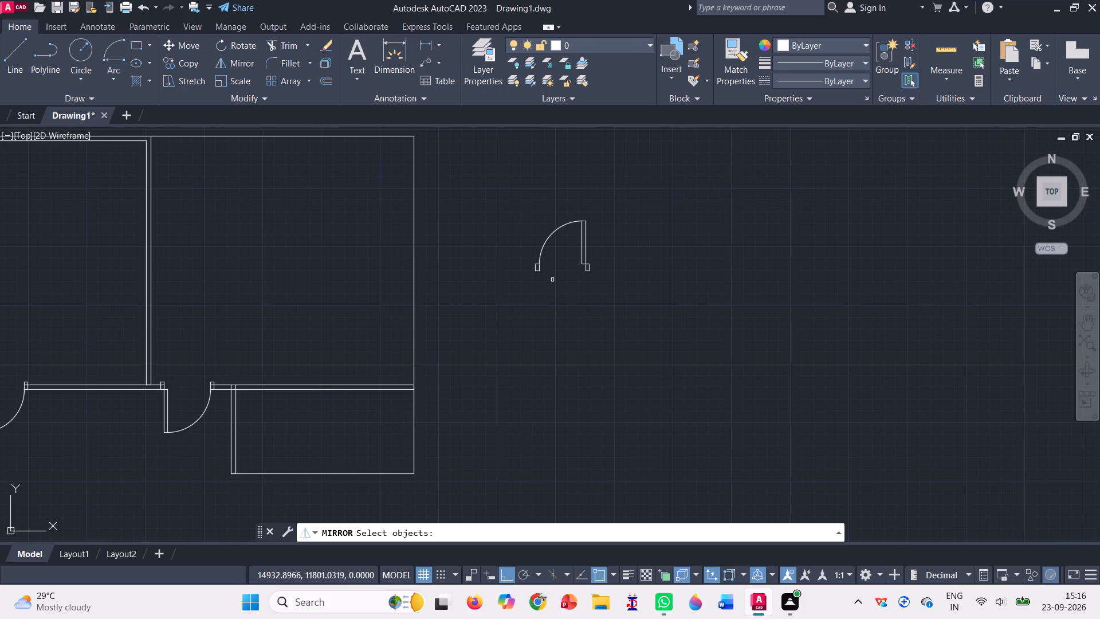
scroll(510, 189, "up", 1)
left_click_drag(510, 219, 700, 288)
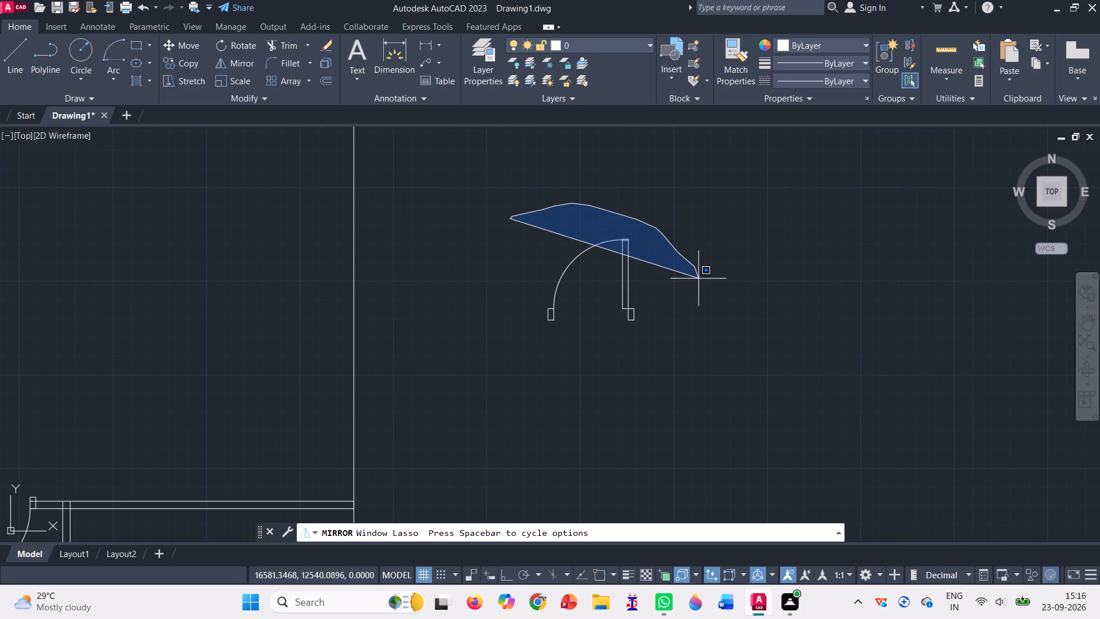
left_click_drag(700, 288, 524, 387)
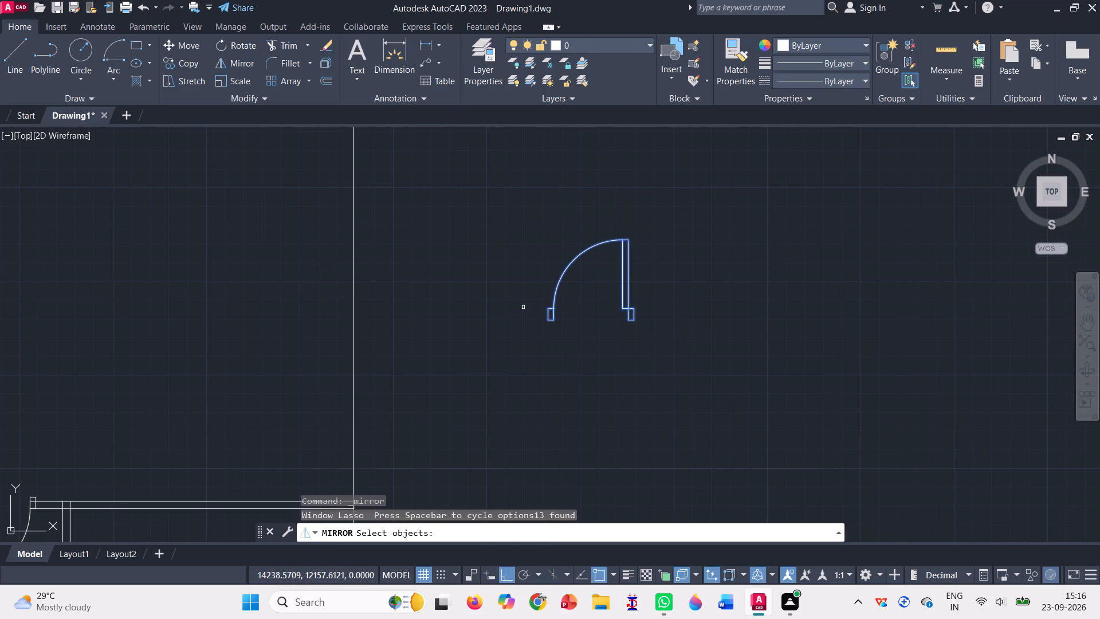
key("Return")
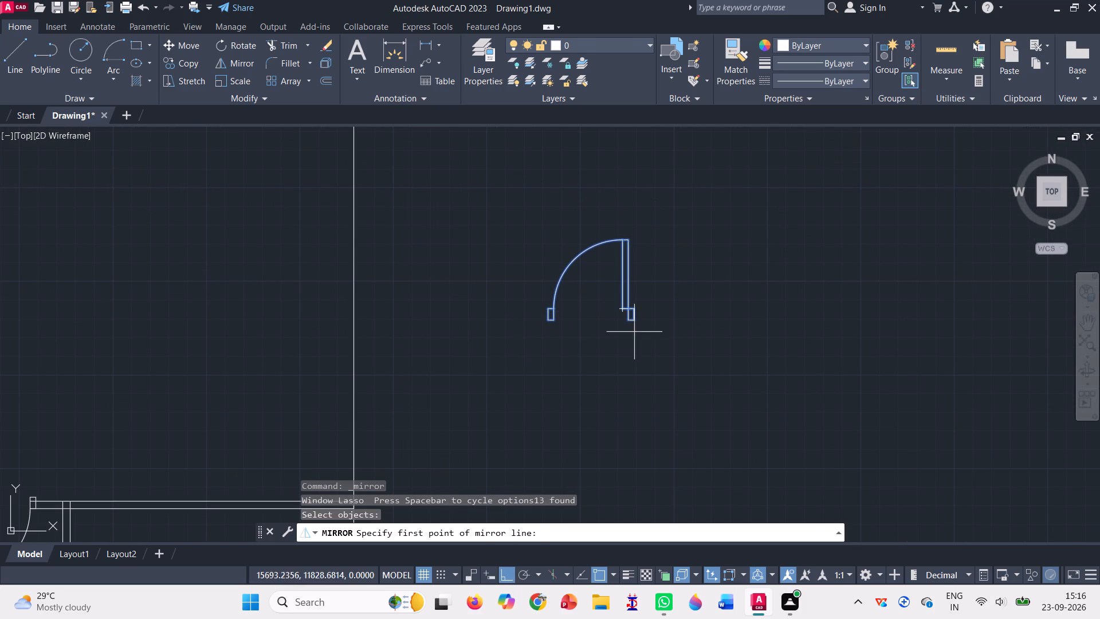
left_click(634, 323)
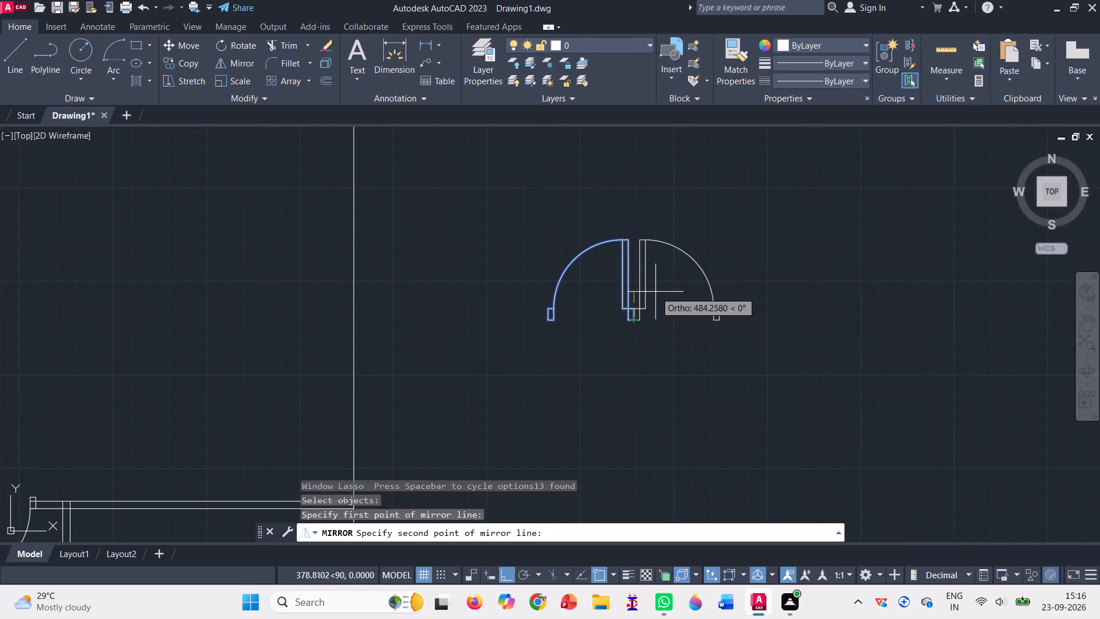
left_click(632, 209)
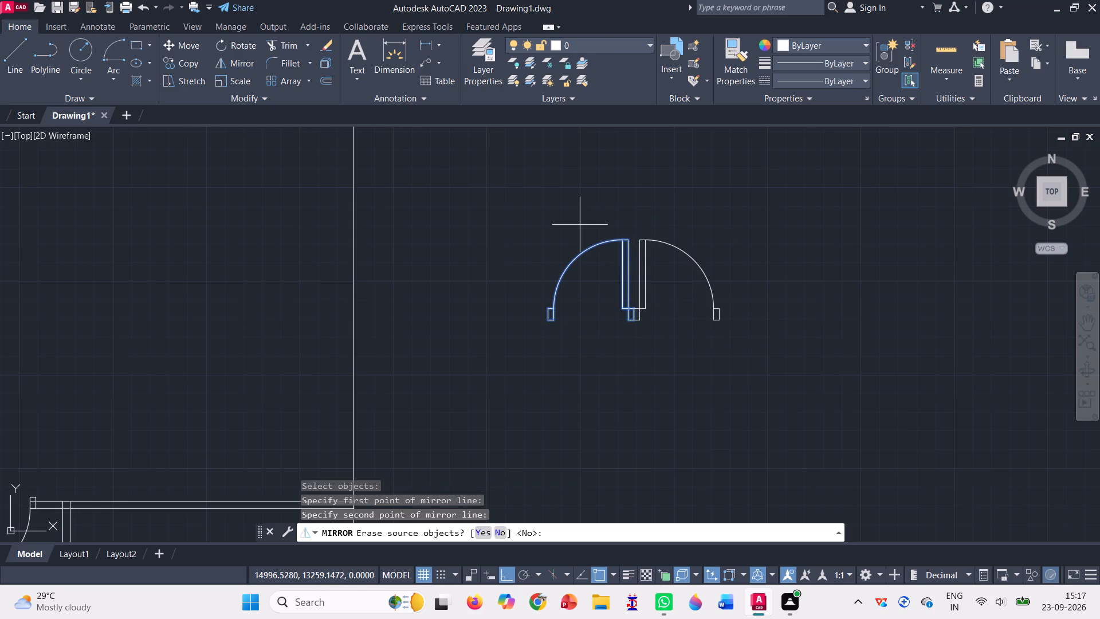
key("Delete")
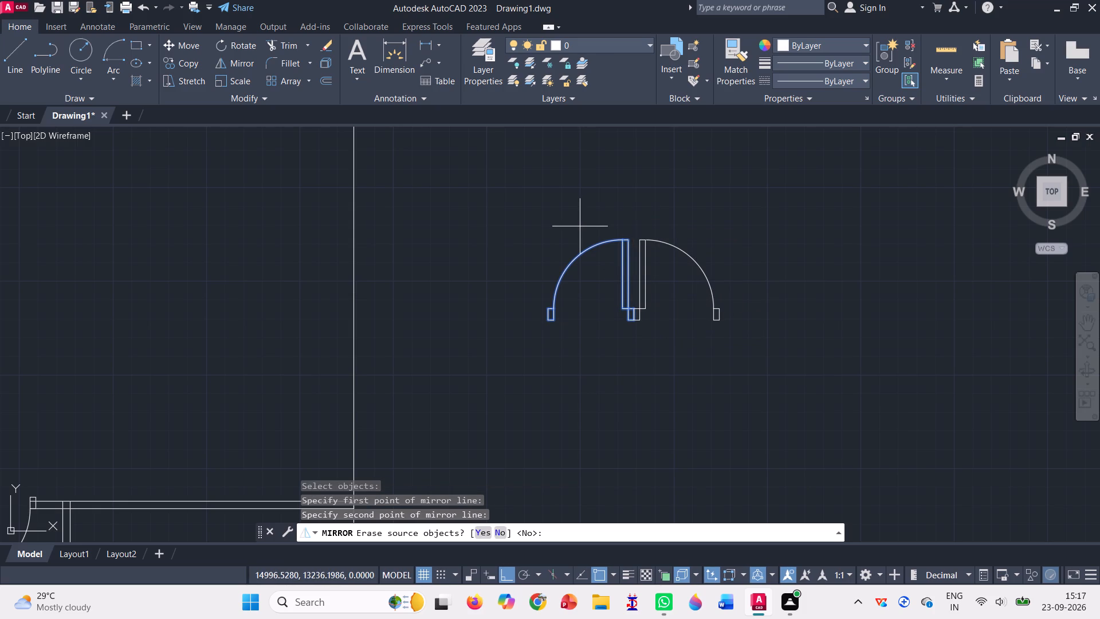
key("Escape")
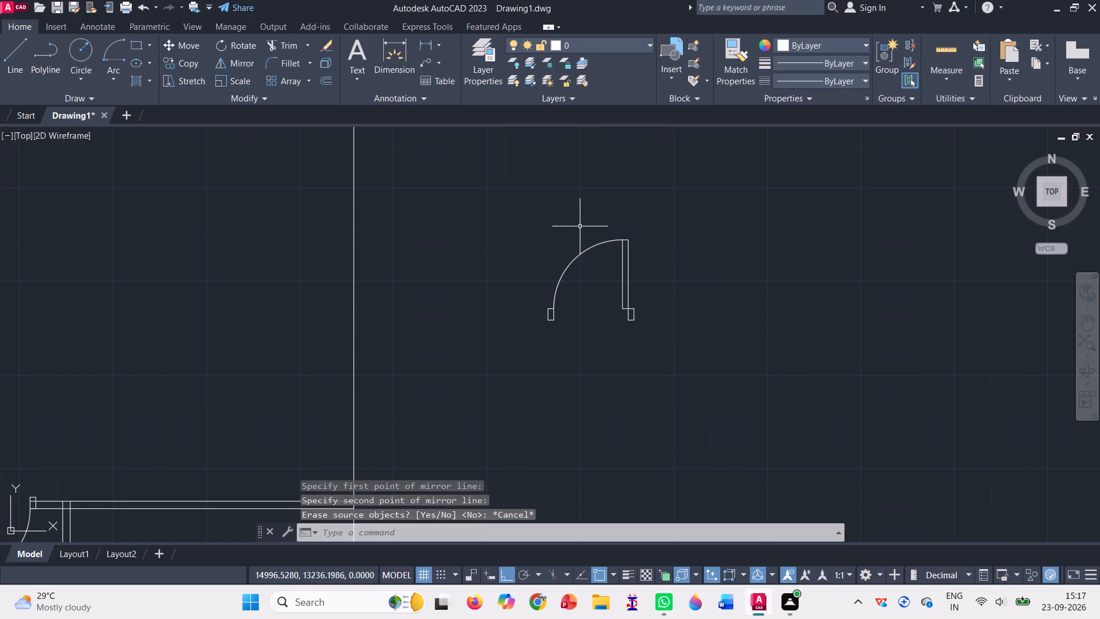
Mirror the loose door symbol about a vertical line through its right frame's bottom-right corner, keeping the original.
left_click(240, 64)
left_click_drag(498, 347, 669, 363)
key("Return")
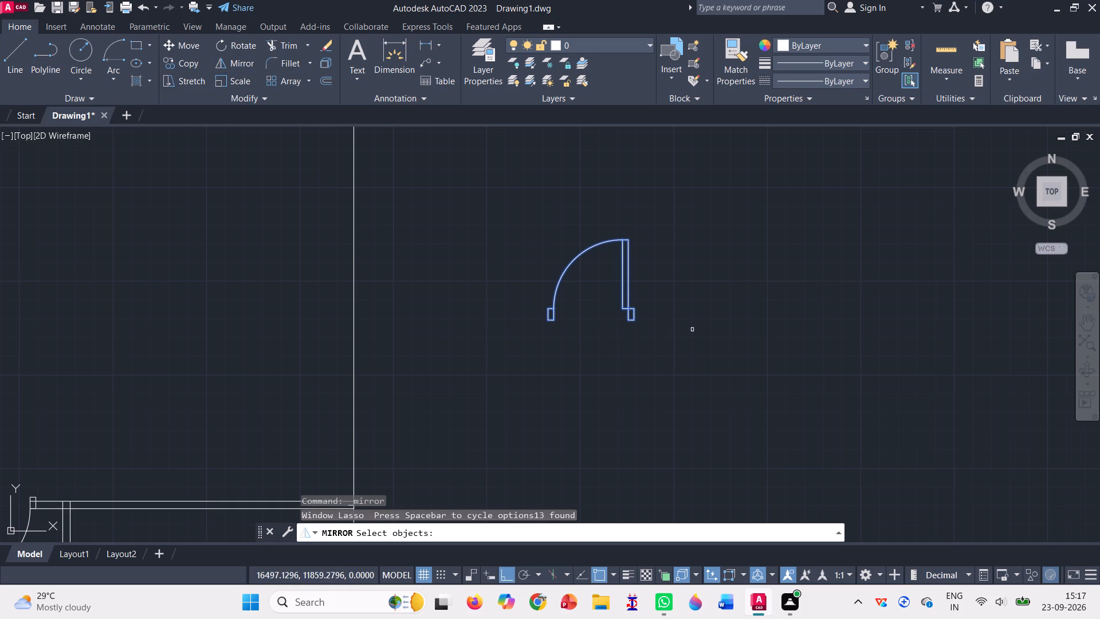
left_click(634, 319)
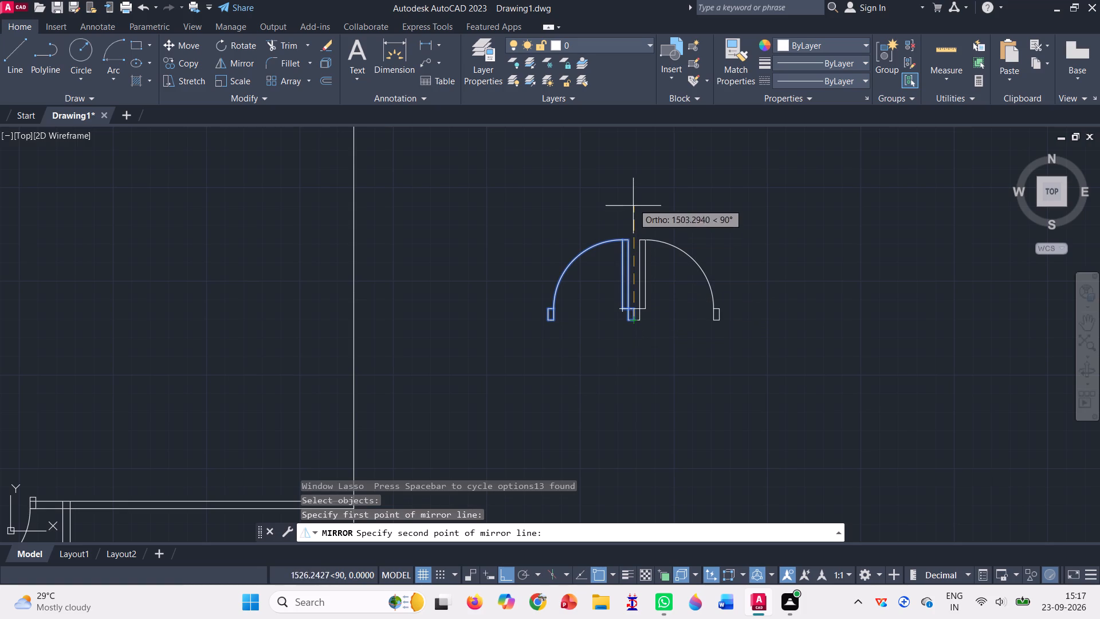
left_click(633, 191)
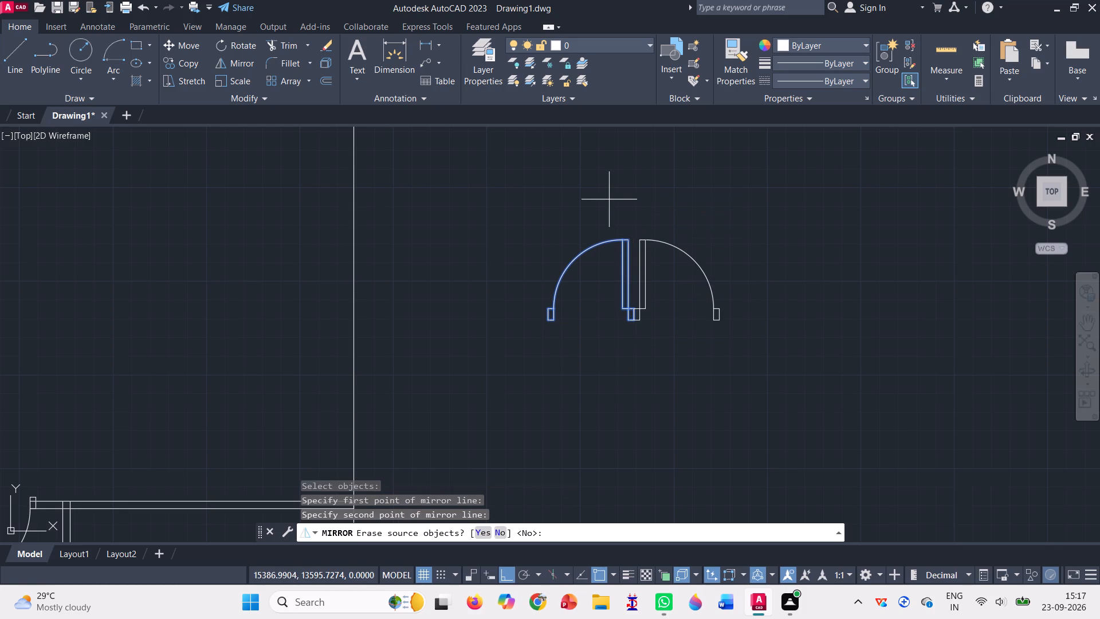
key("Return")
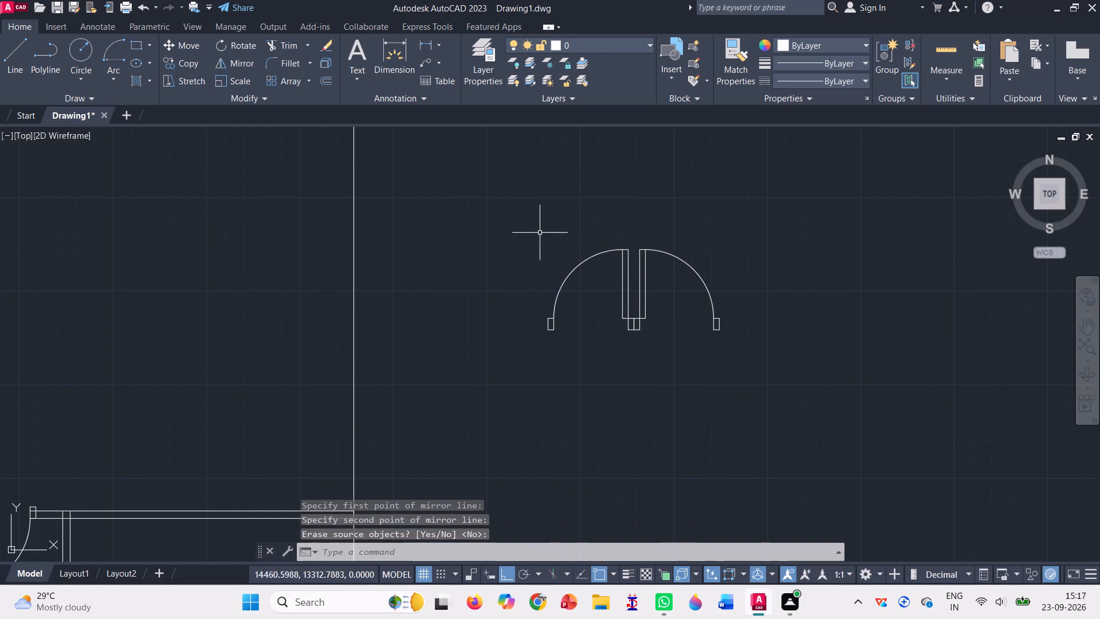
Move the complete mirrored door symbol, including its shared frame lines, about 290 to the right, clear of the original door.
left_click_drag(521, 252, 576, 238)
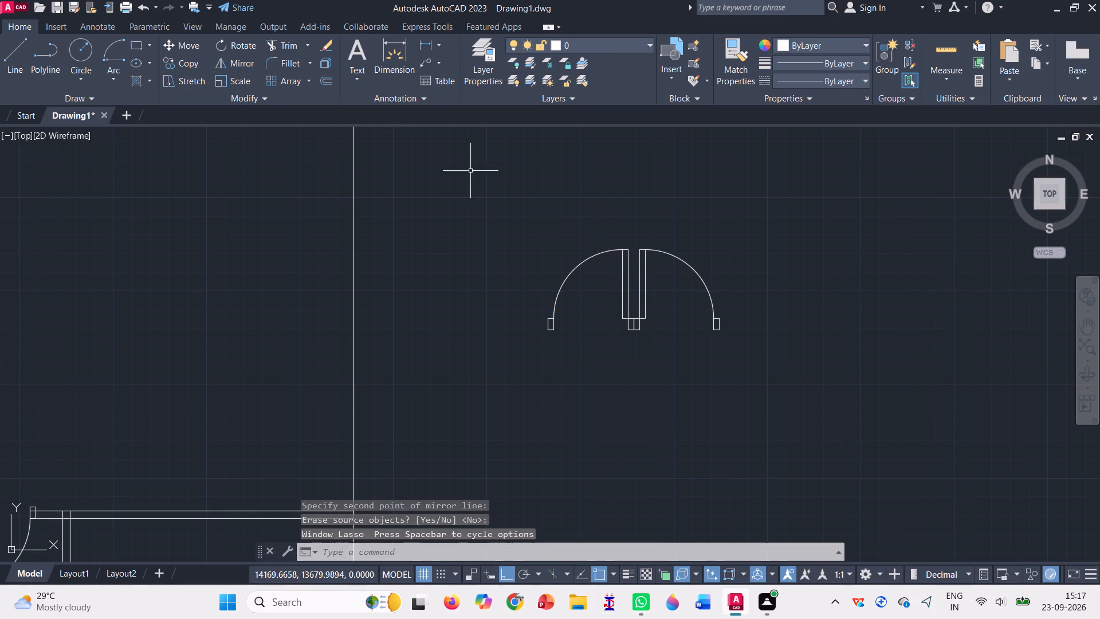
left_click(187, 48)
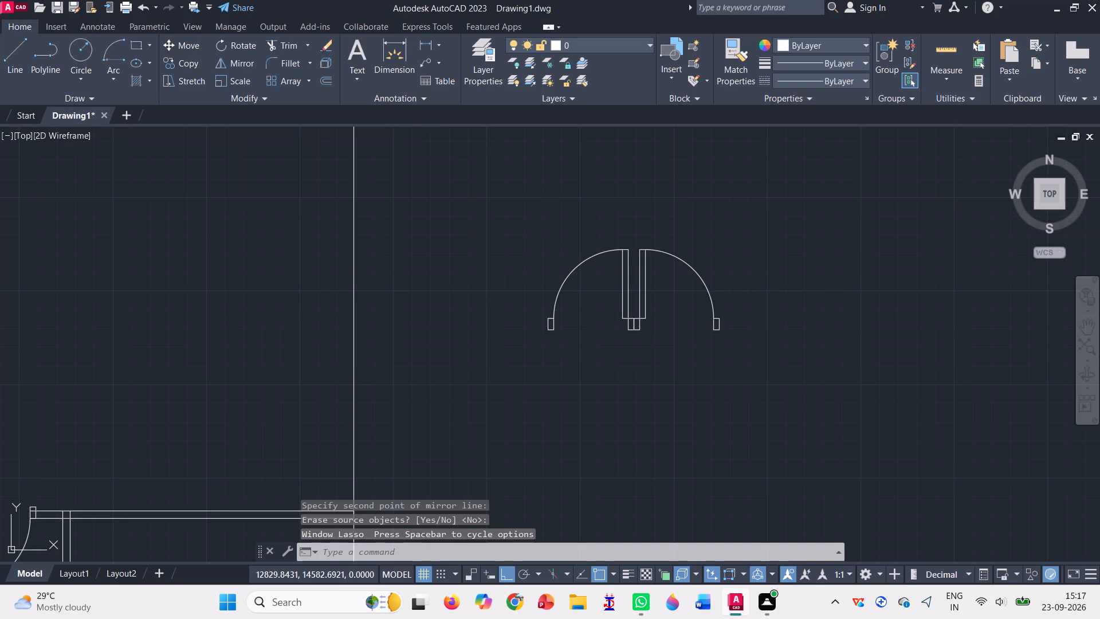
scroll(611, 303, "up", 2)
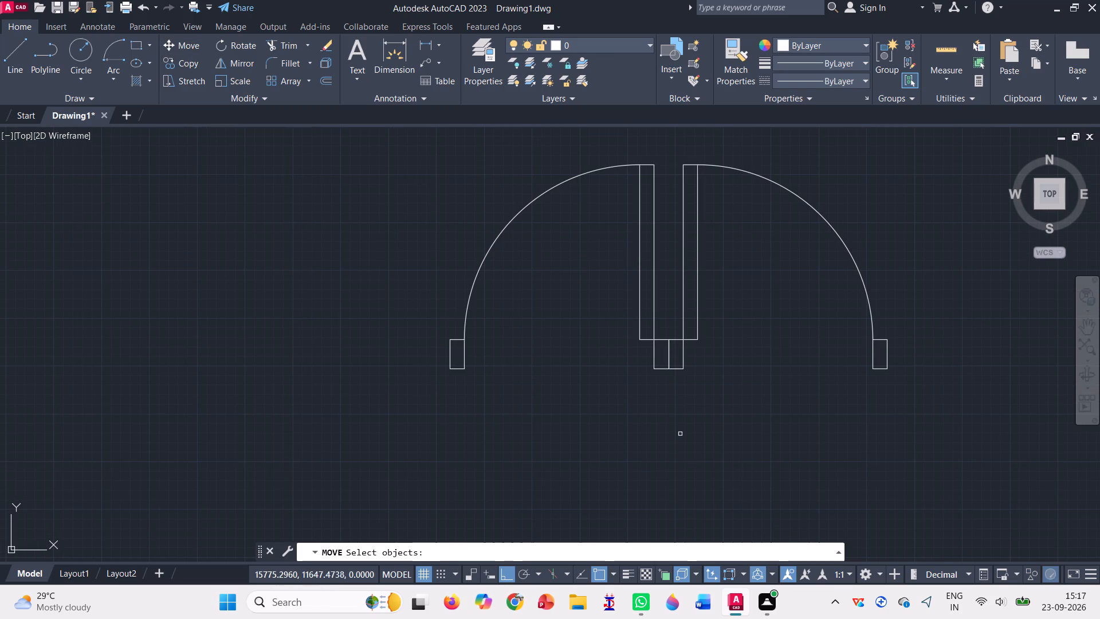
left_click_drag(685, 383, 690, 301)
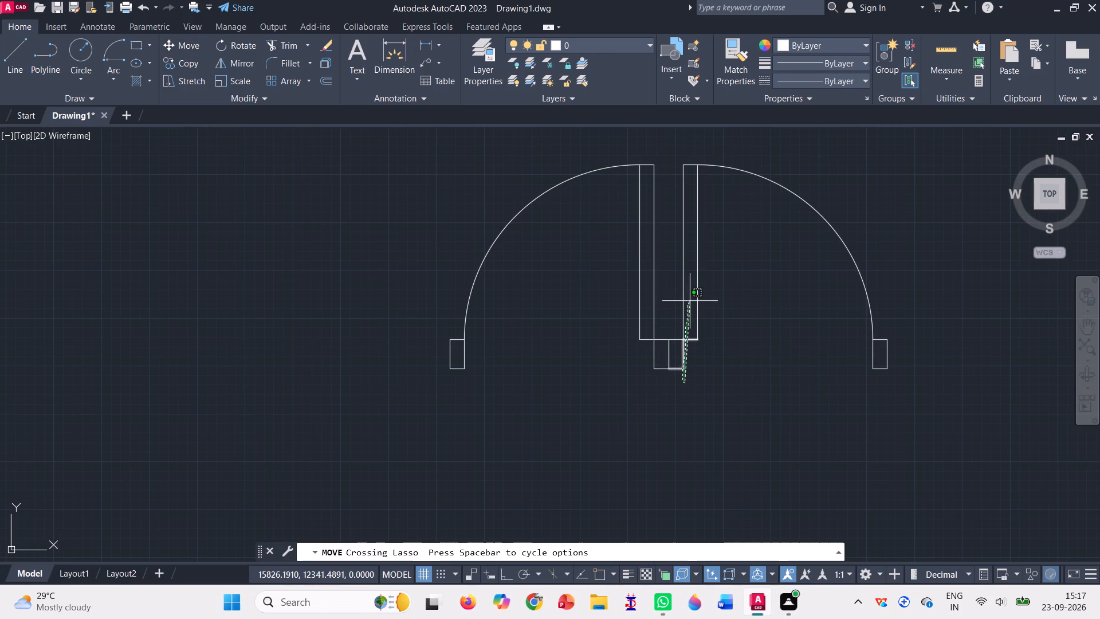
left_click_drag(690, 301, 858, 232)
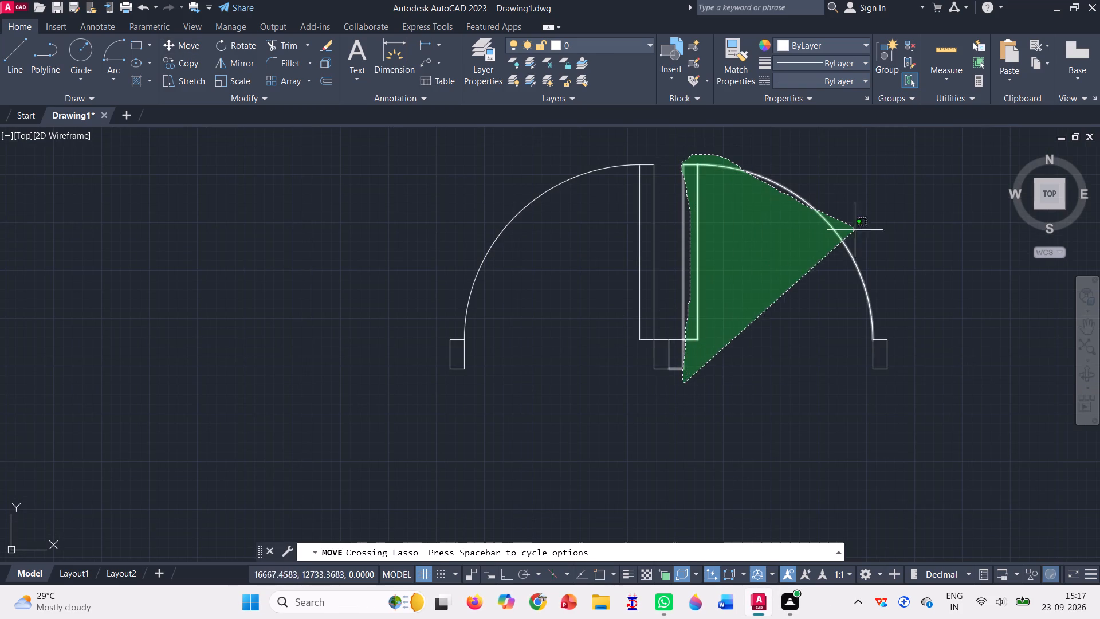
left_click_drag(858, 232, 926, 365)
left_click_drag(926, 366, 917, 394)
left_click_drag(915, 398, 903, 414)
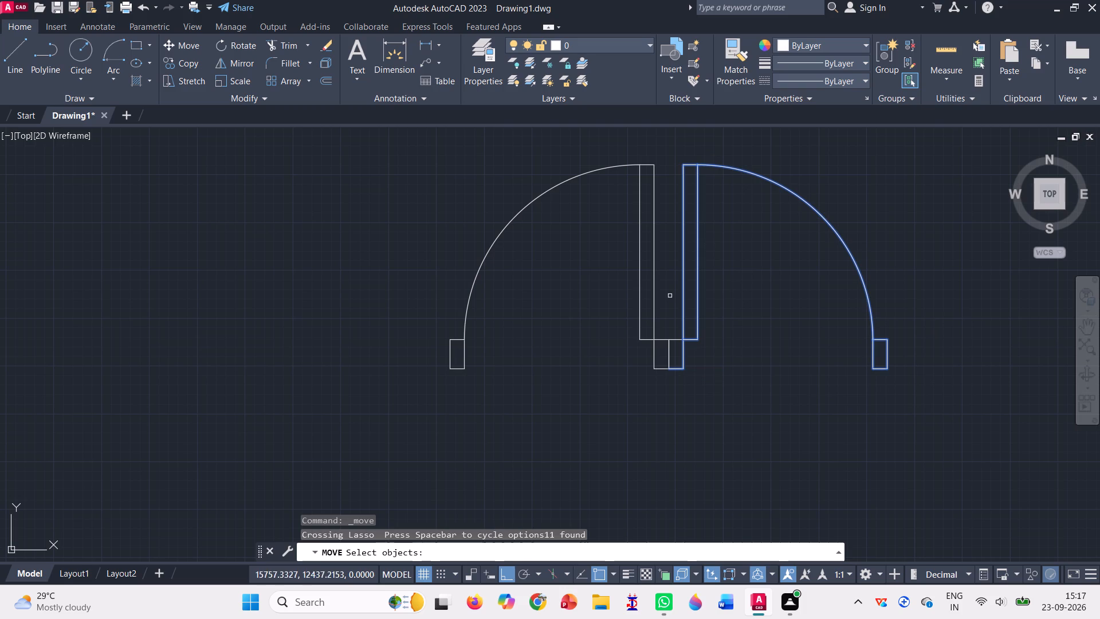
scroll(664, 346, "up", 2)
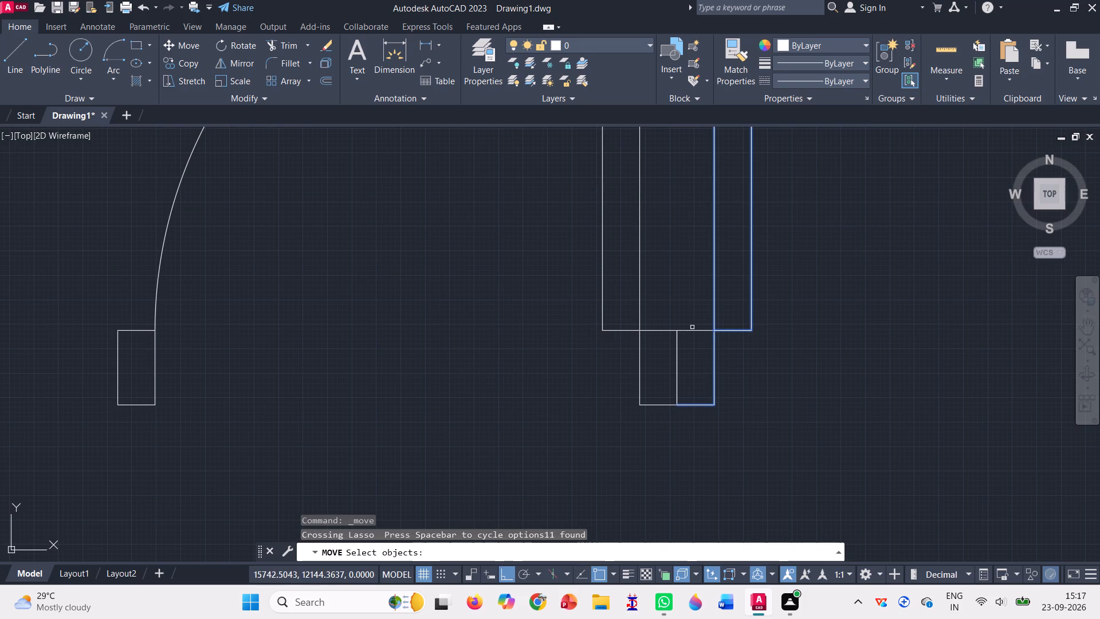
left_click(692, 334)
left_click(704, 322)
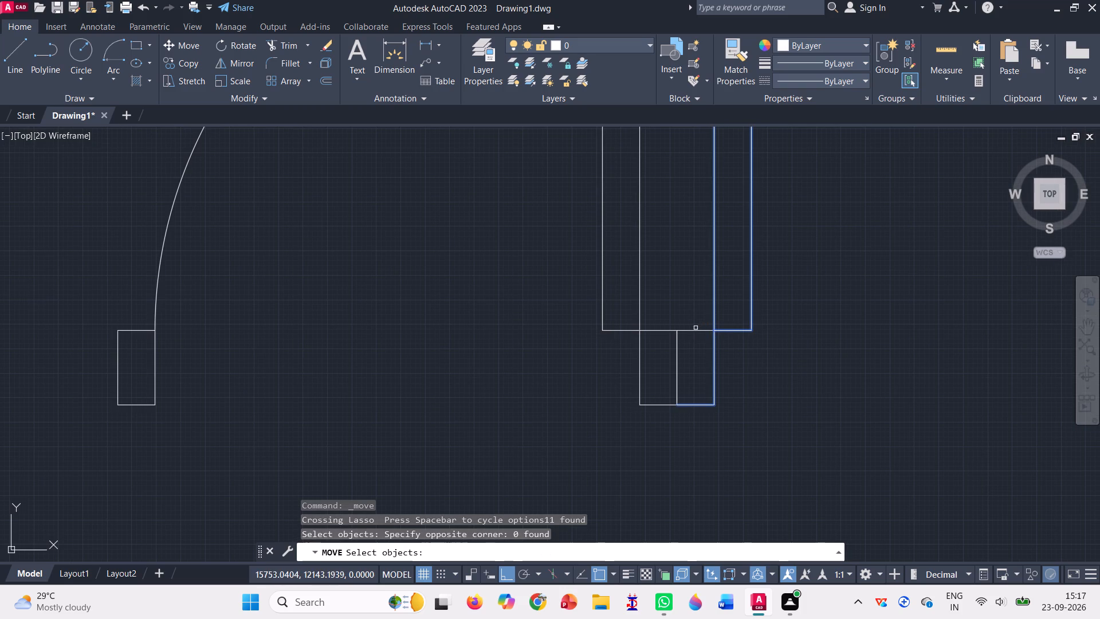
left_click(694, 331)
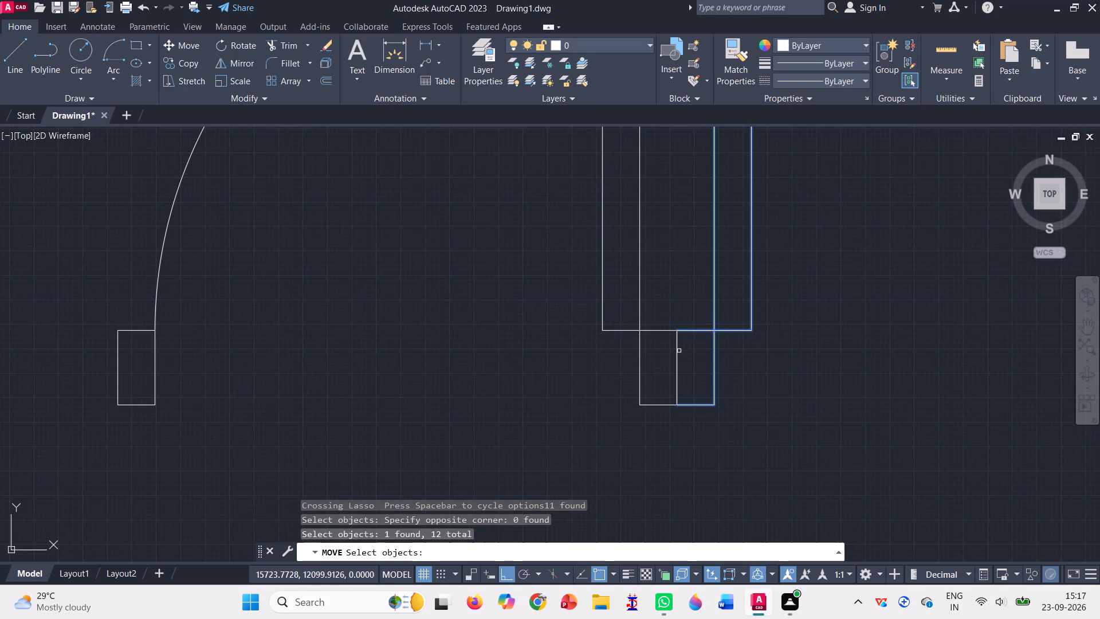
left_click(675, 355)
scroll(576, 352, "down", 2)
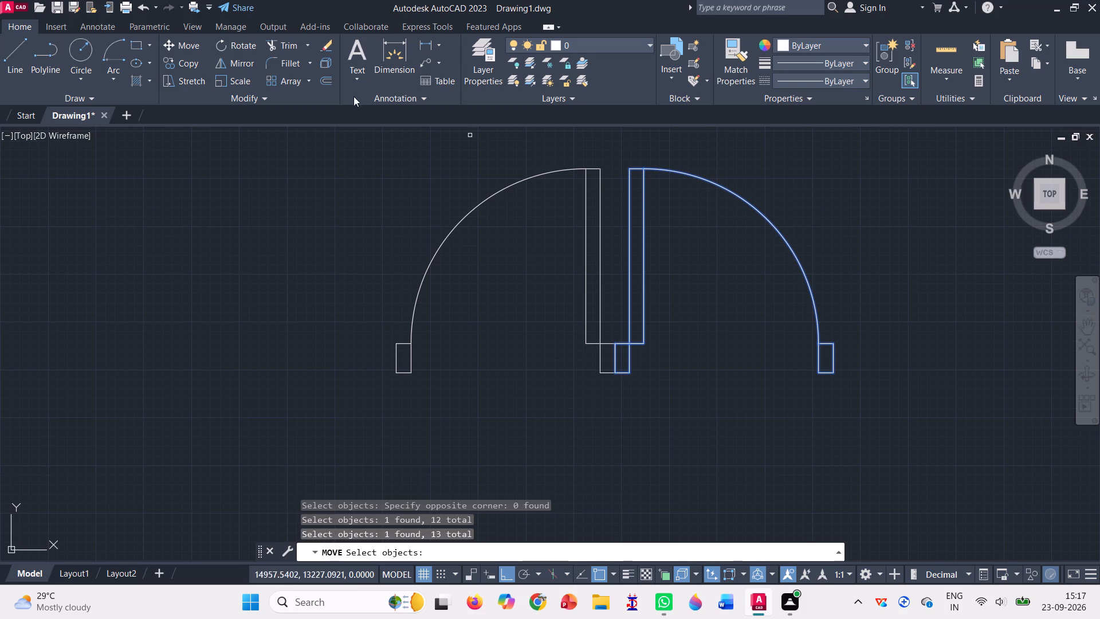
key("Return")
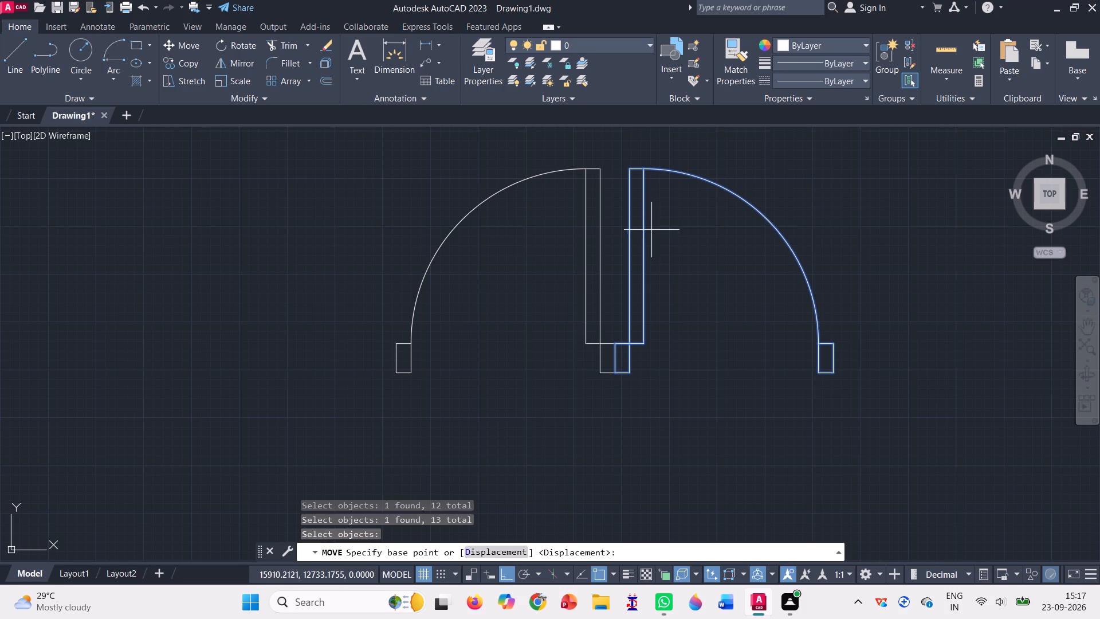
left_click(626, 170)
left_click(683, 181)
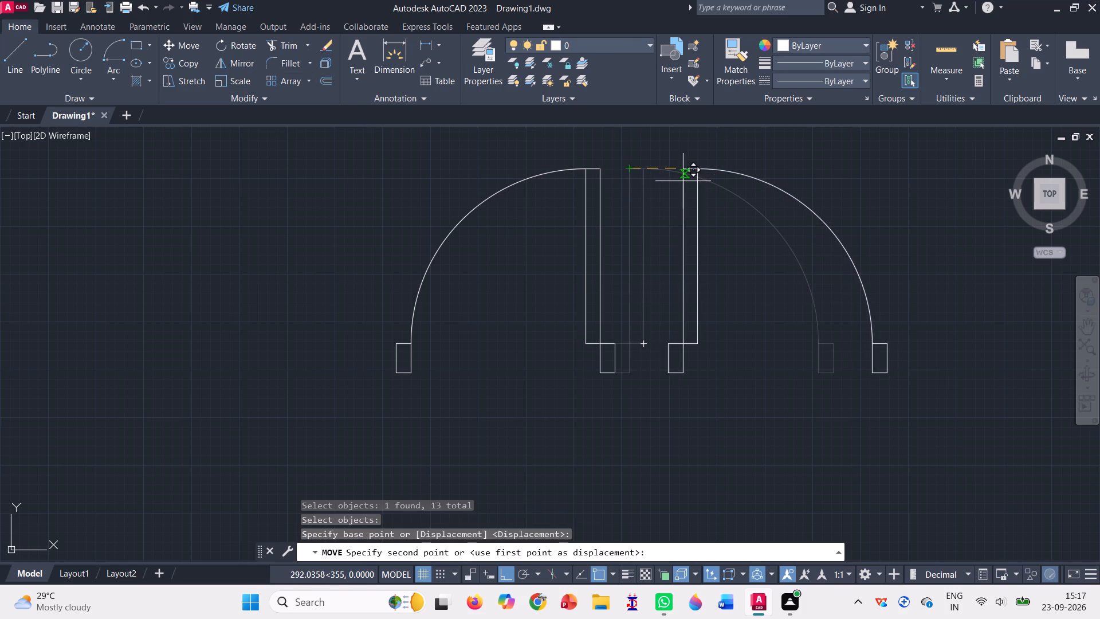
Copy the mirrored door by its left frame's top-left corner, with Ortho off, onto the lower-left room's top wall, just left of the partition.
scroll(612, 358, "down", 3)
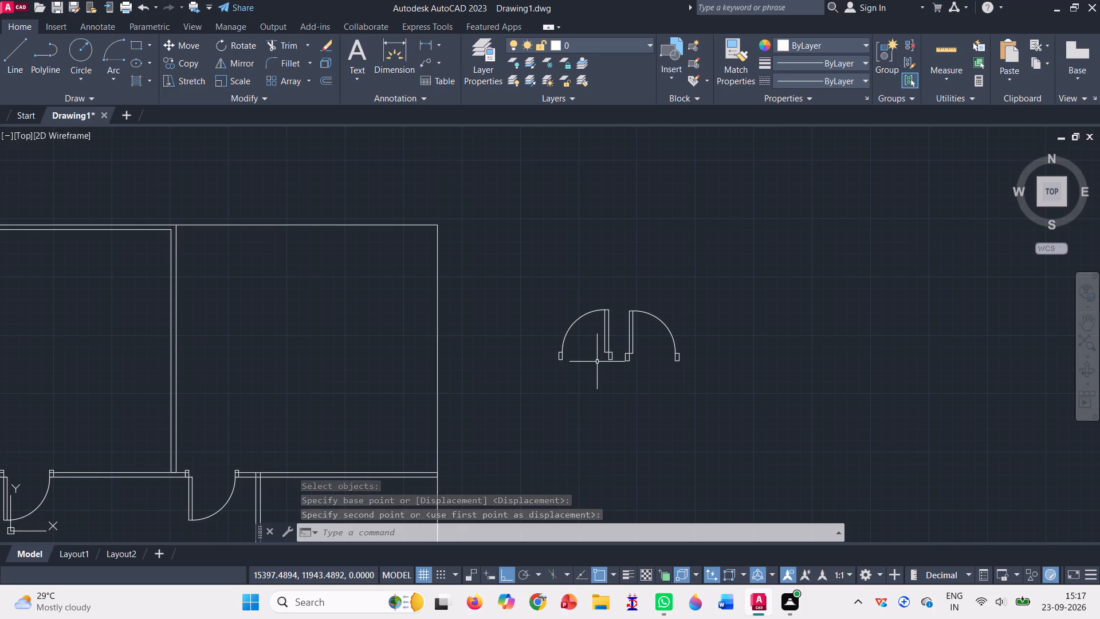
left_click(199, 70)
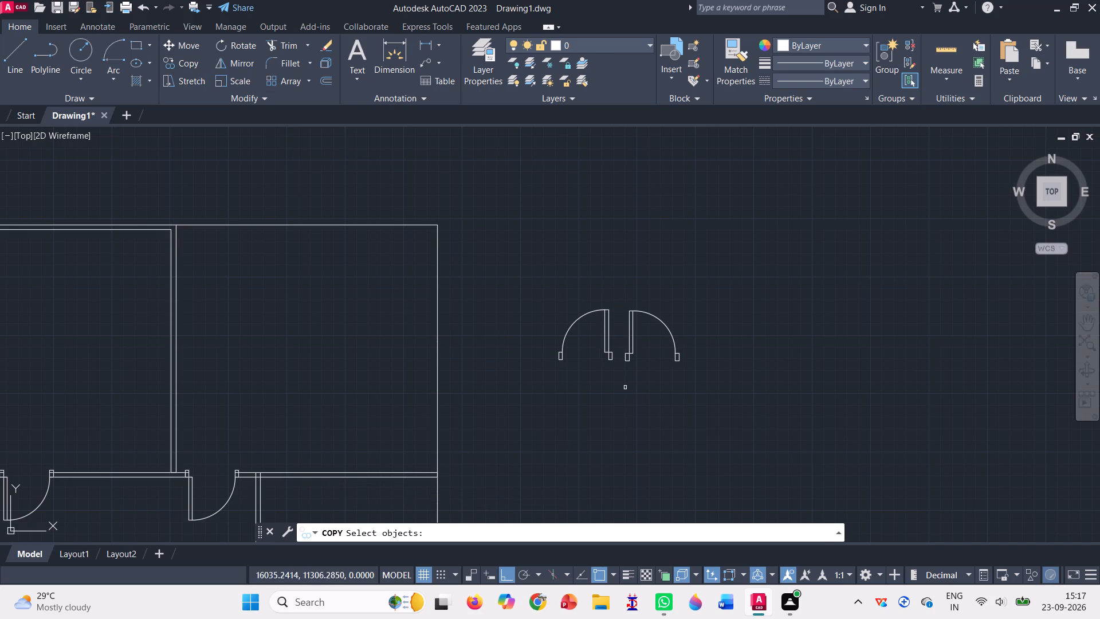
left_click_drag(621, 384, 697, 323)
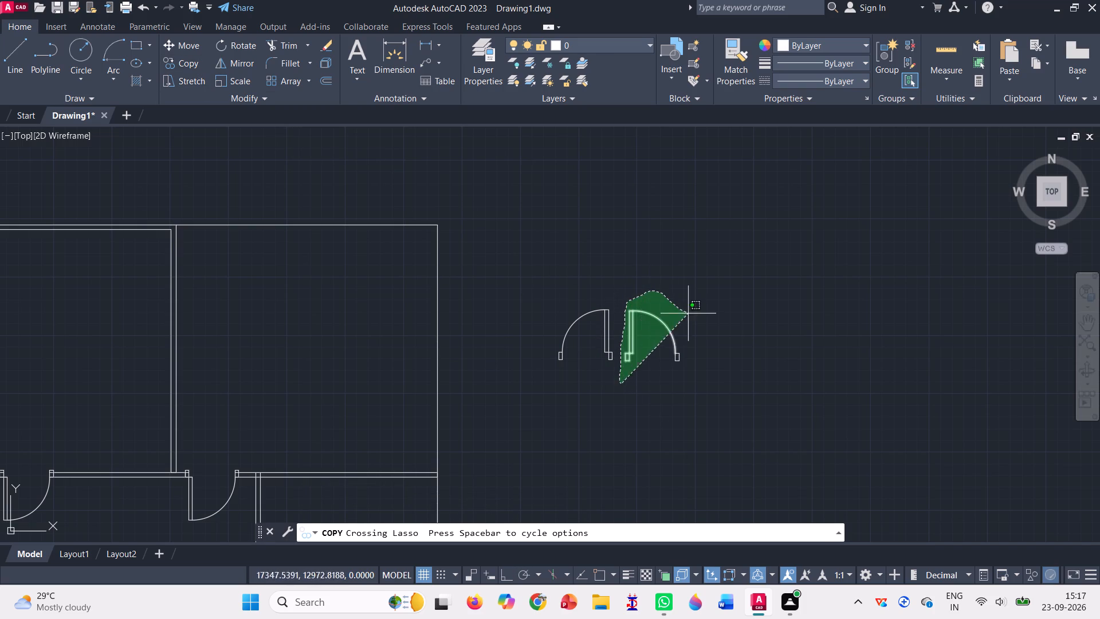
left_click_drag(697, 323, 742, 373)
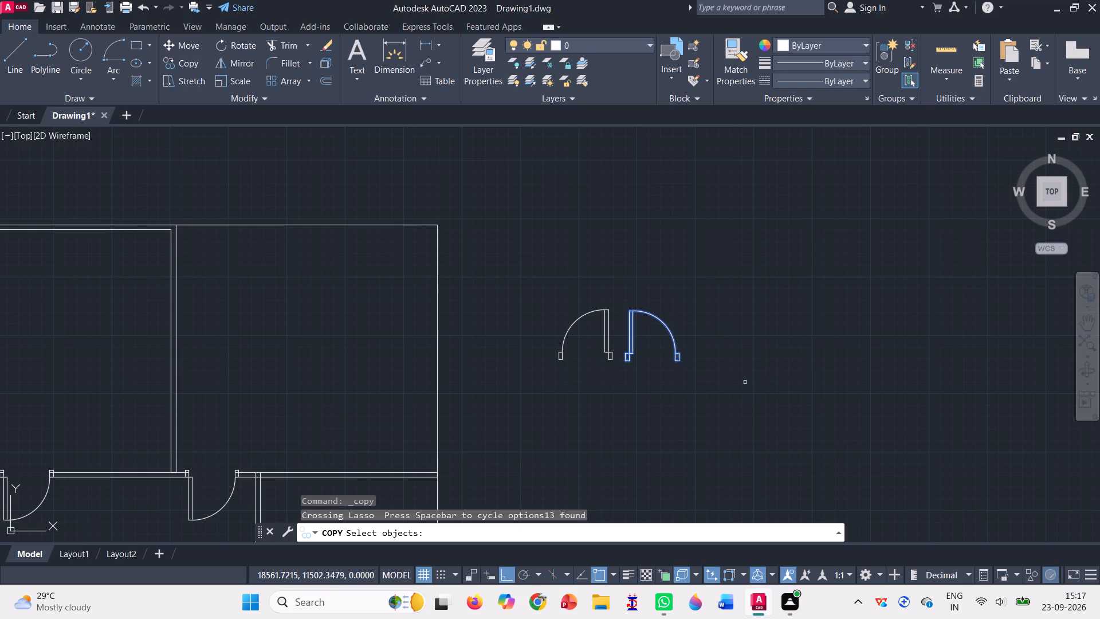
key("Return")
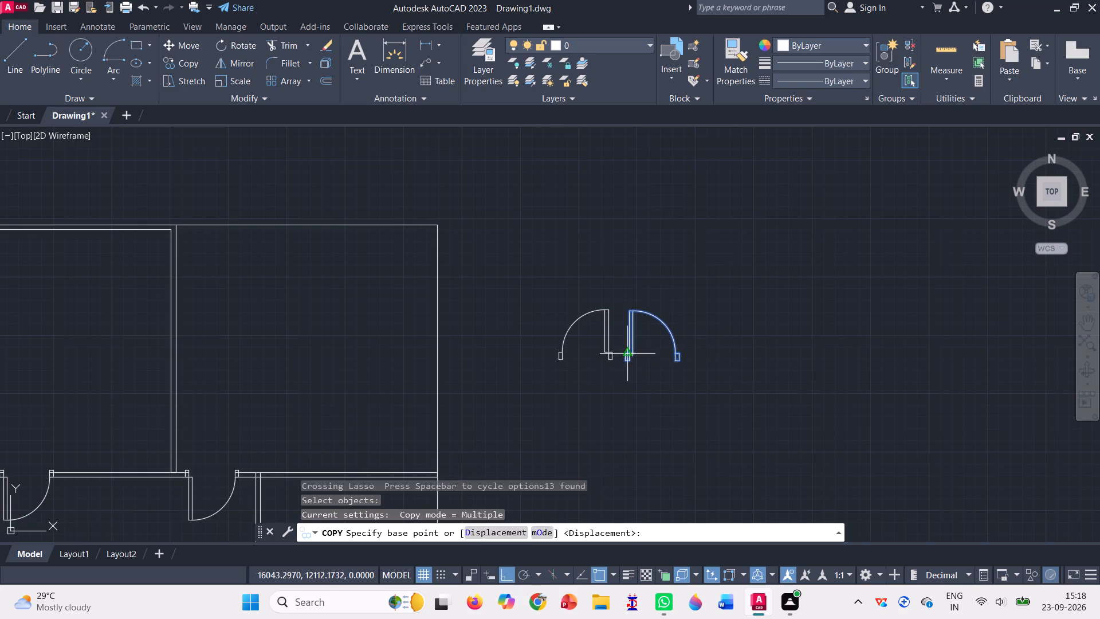
scroll(615, 361, "up", 5)
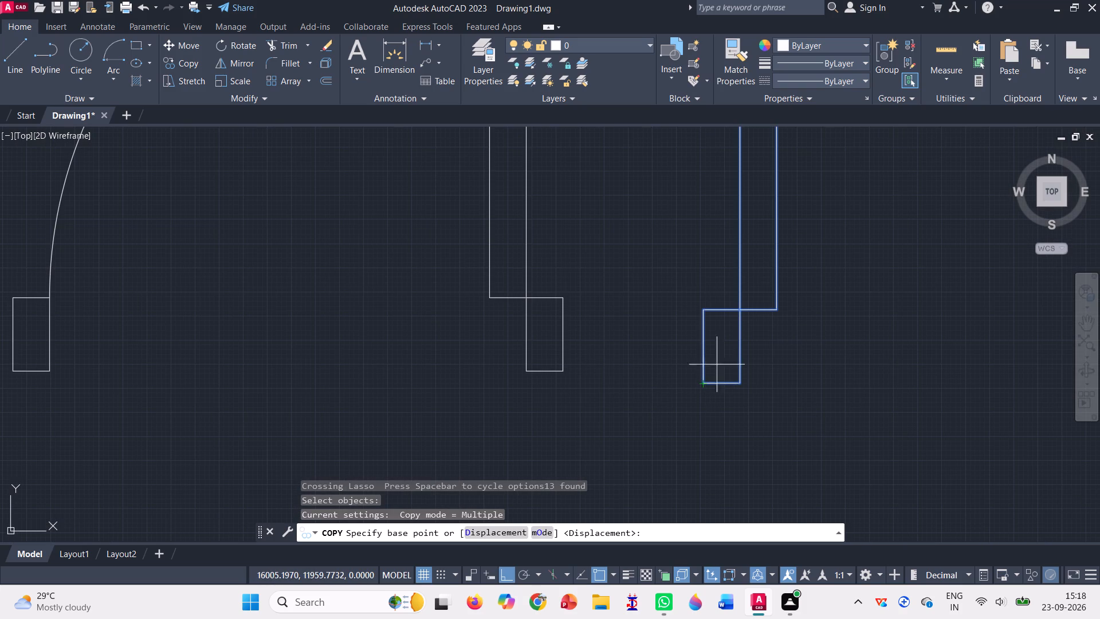
double_click(707, 309)
scroll(710, 311, "down", 2)
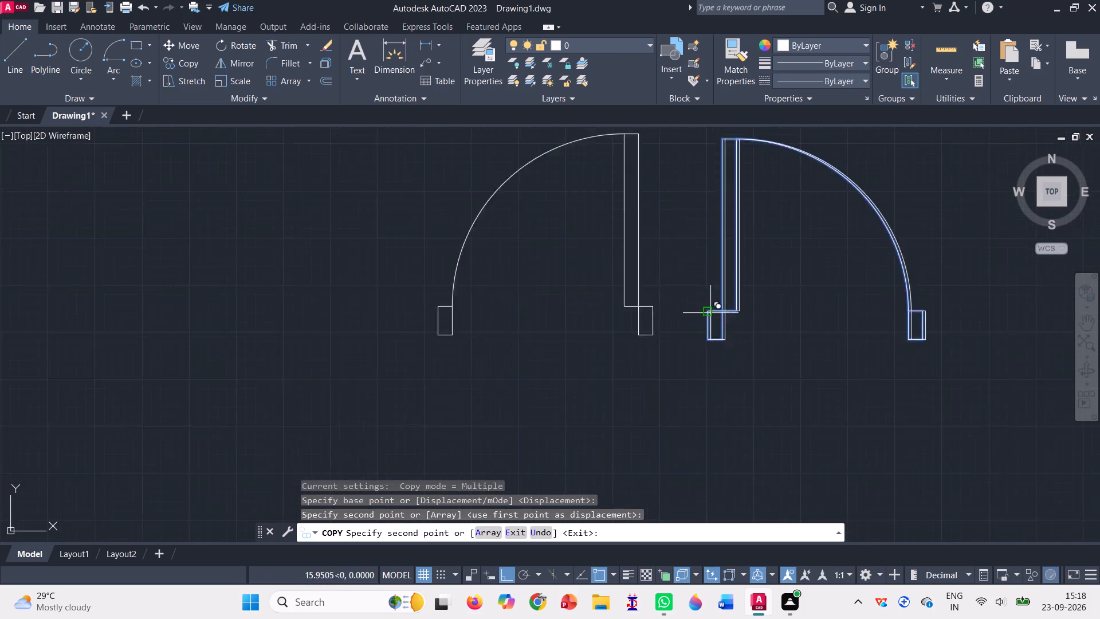
scroll(710, 315, "down", 3)
scroll(490, 349, "down", 1)
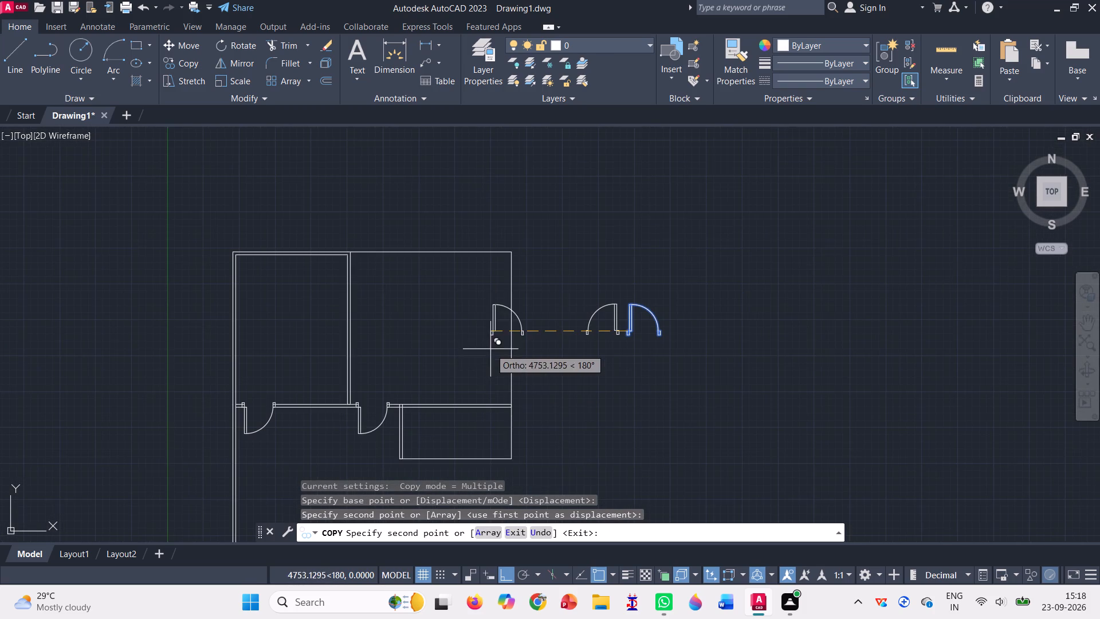
left_click(506, 575)
scroll(582, 315, "down", 2)
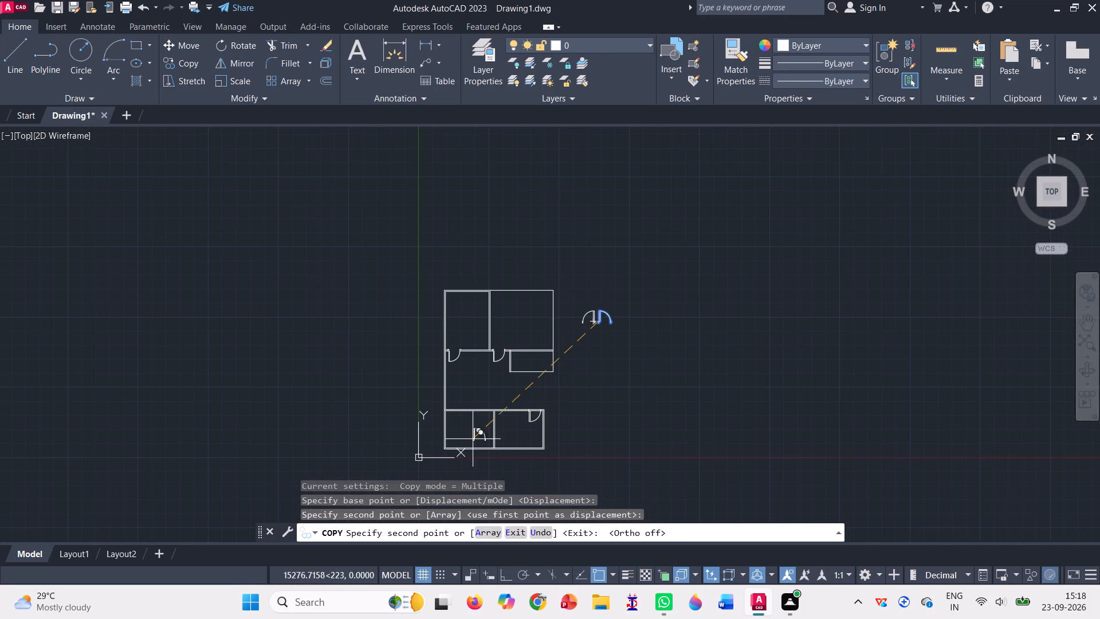
scroll(467, 428, "up", 3)
scroll(506, 377, "up", 2)
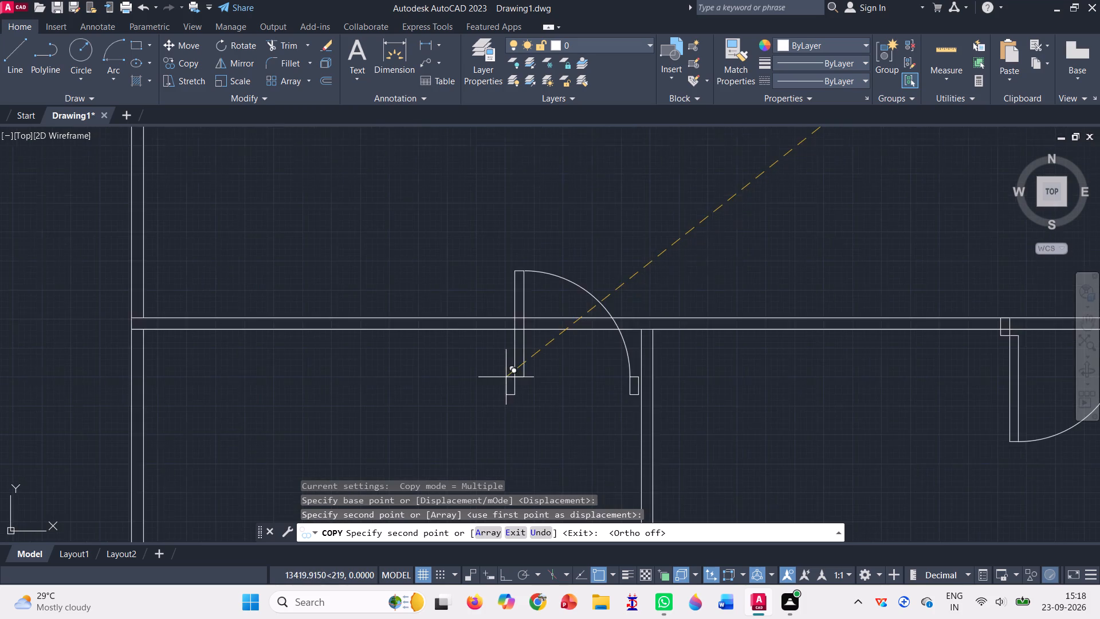
scroll(506, 377, "up", 1)
scroll(506, 377, "down", 1)
scroll(510, 375, "up", 1)
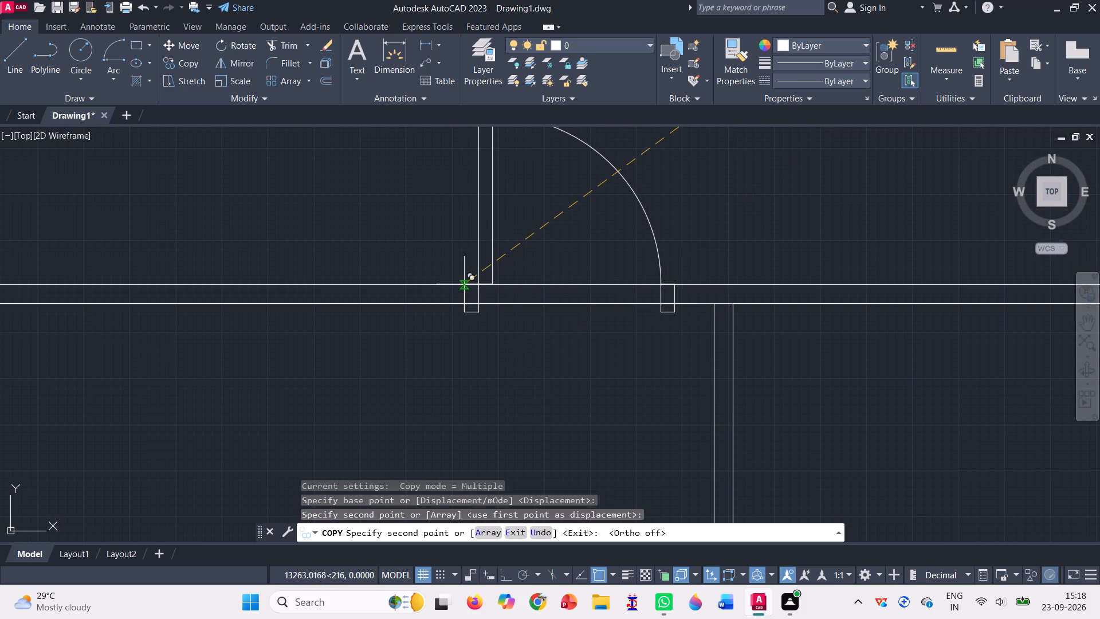
left_click(467, 285)
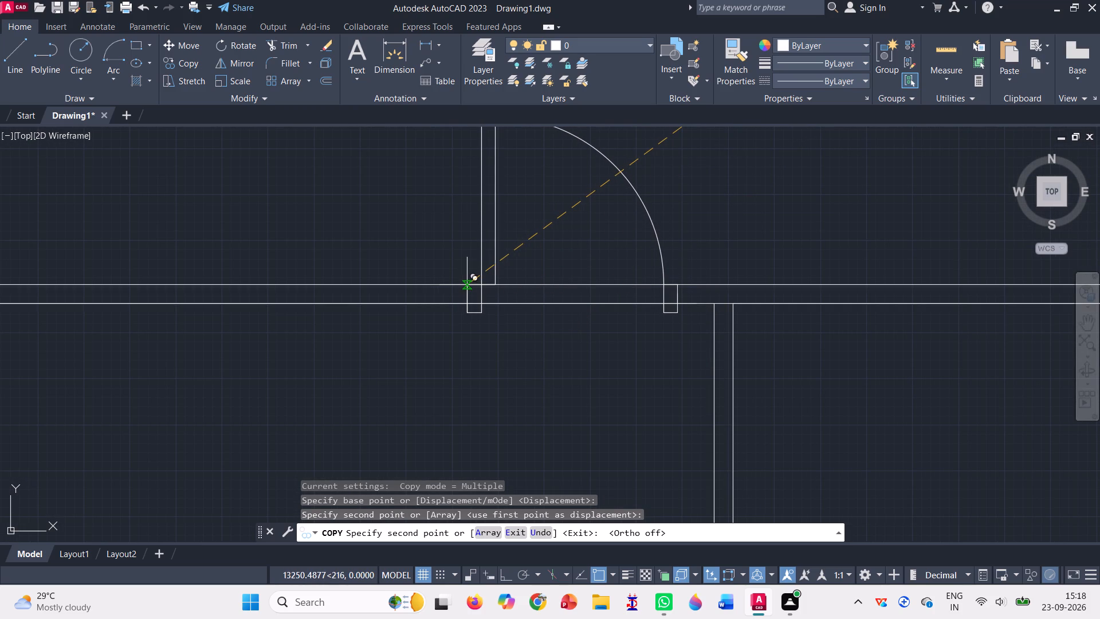
Place another copy of the mirrored door on the same wall's upper edge, just right of the partition.
scroll(737, 314, "down", 2)
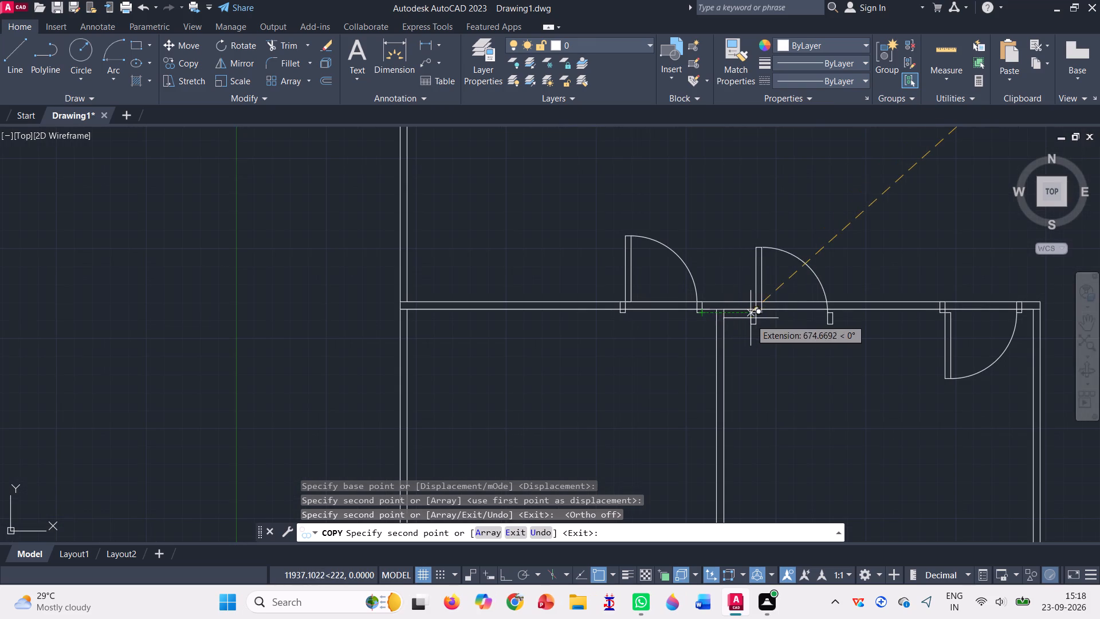
scroll(751, 316, "up", 4)
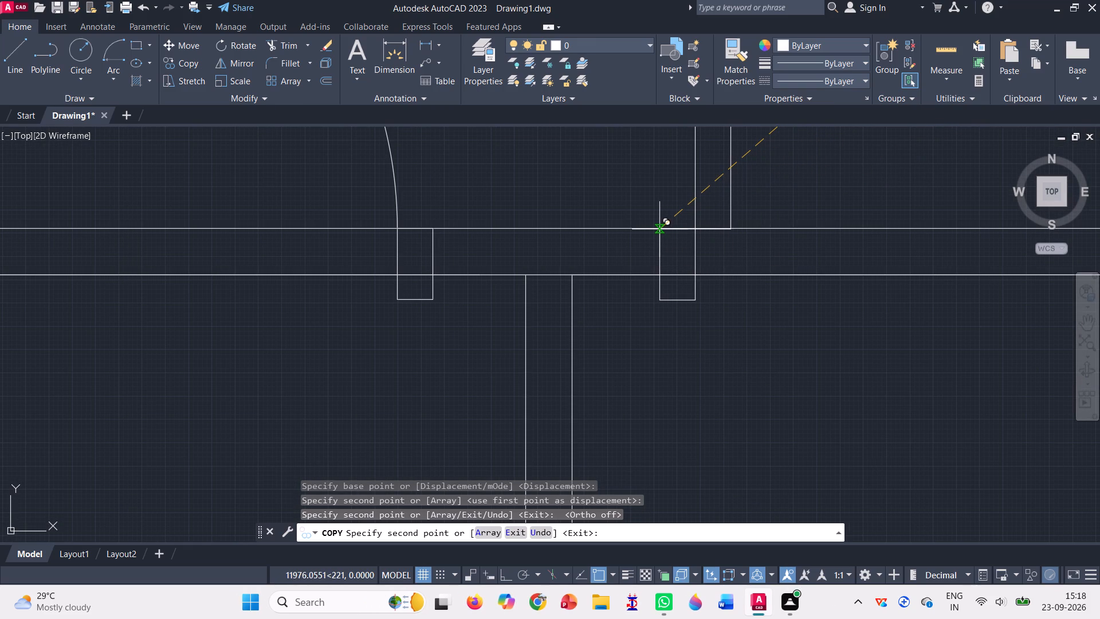
left_click(647, 229)
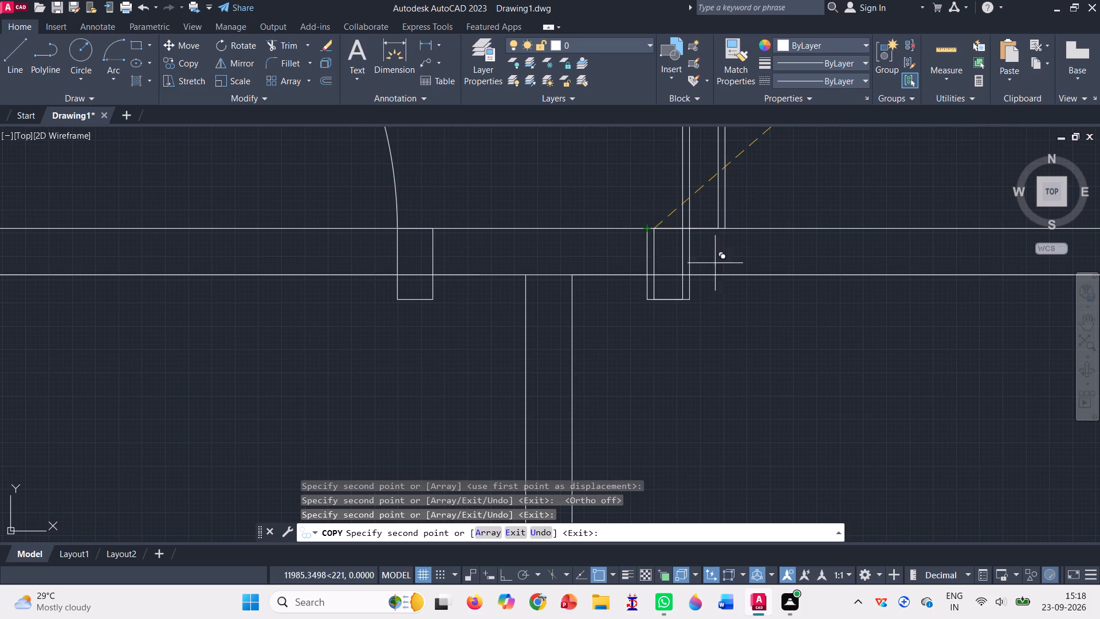
Place another copy of the mirrored door on the wall between the upper-right room and the small room, near the outer right wall.
scroll(751, 330, "down", 6)
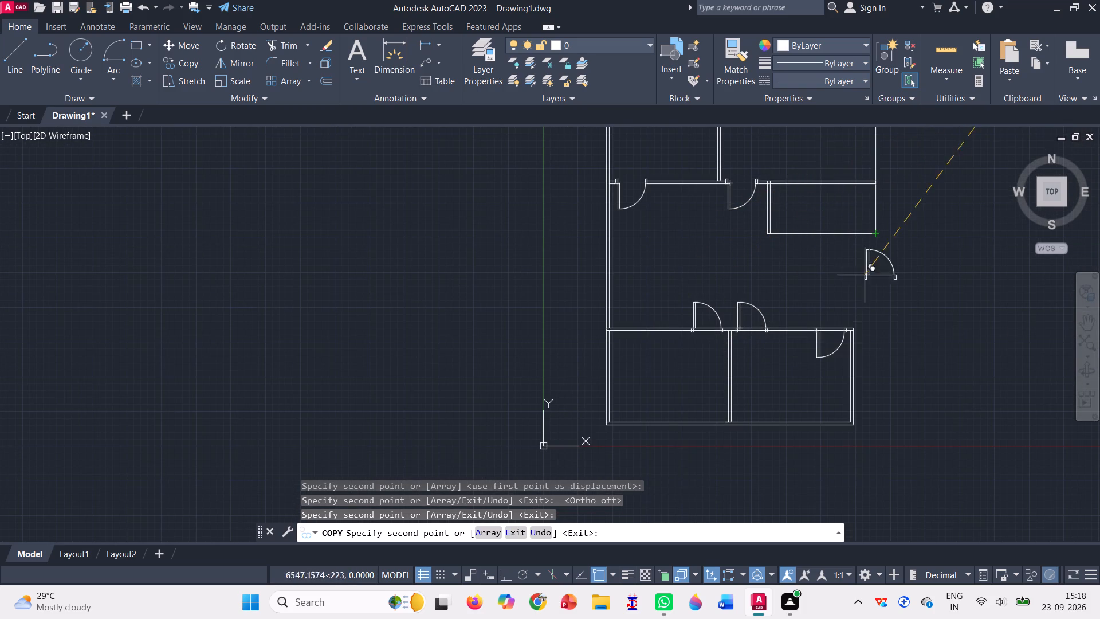
scroll(880, 323, "down", 1)
scroll(870, 244, "up", 3)
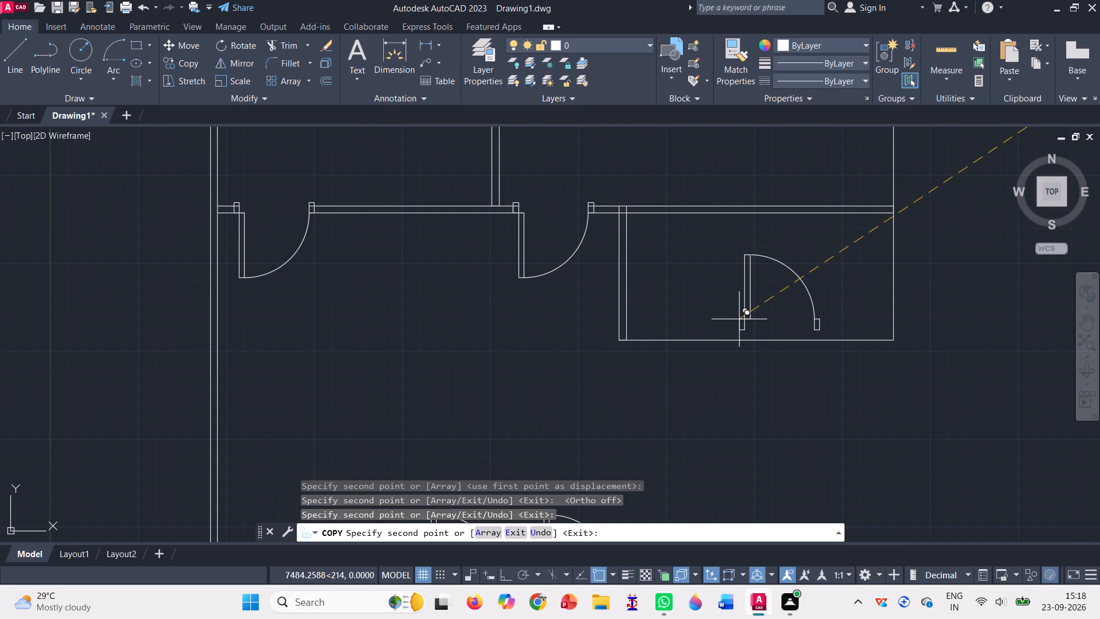
scroll(734, 321, "down", 3)
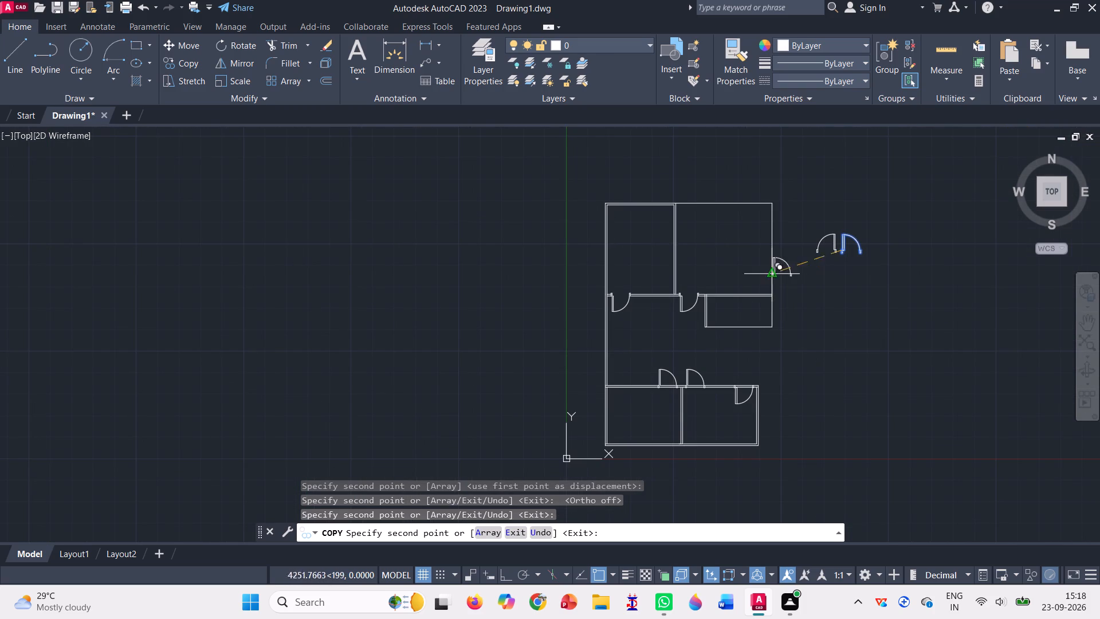
scroll(757, 283, "up", 4)
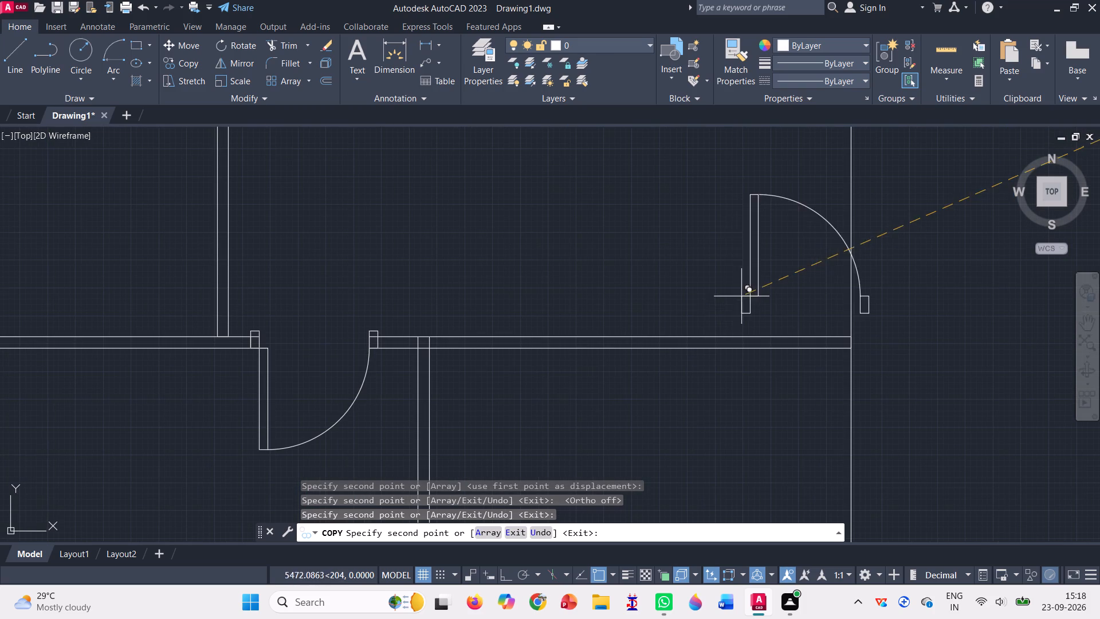
scroll(721, 317, "up", 1)
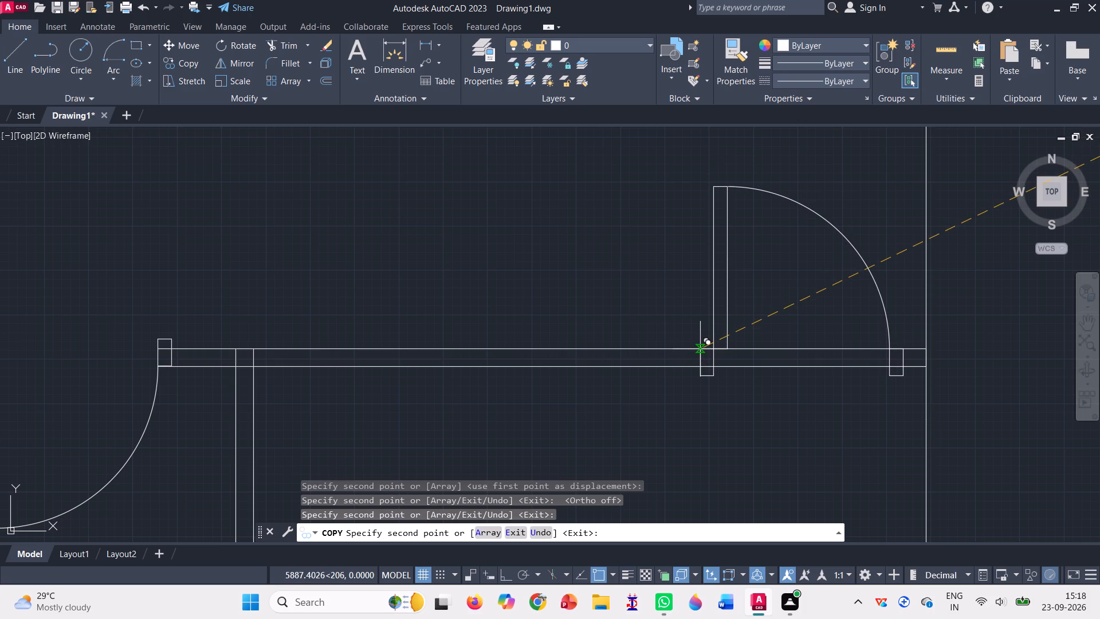
left_click(699, 349)
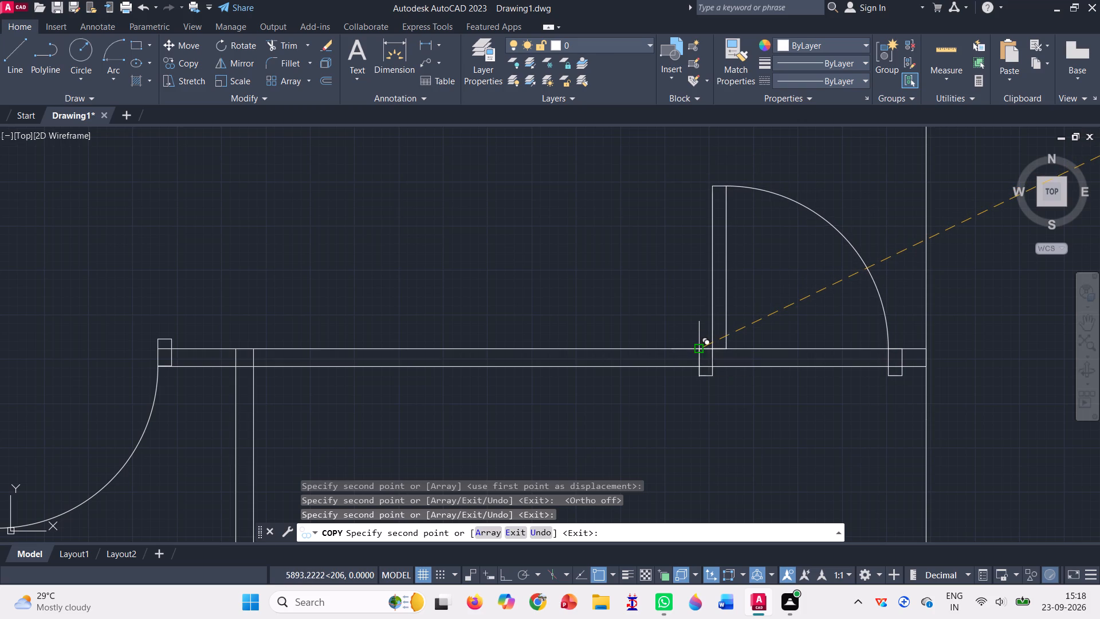
Place a last copy of the mirrored door on the small room's bottom line near its right corner, and end the copying.
scroll(678, 316, "down", 4)
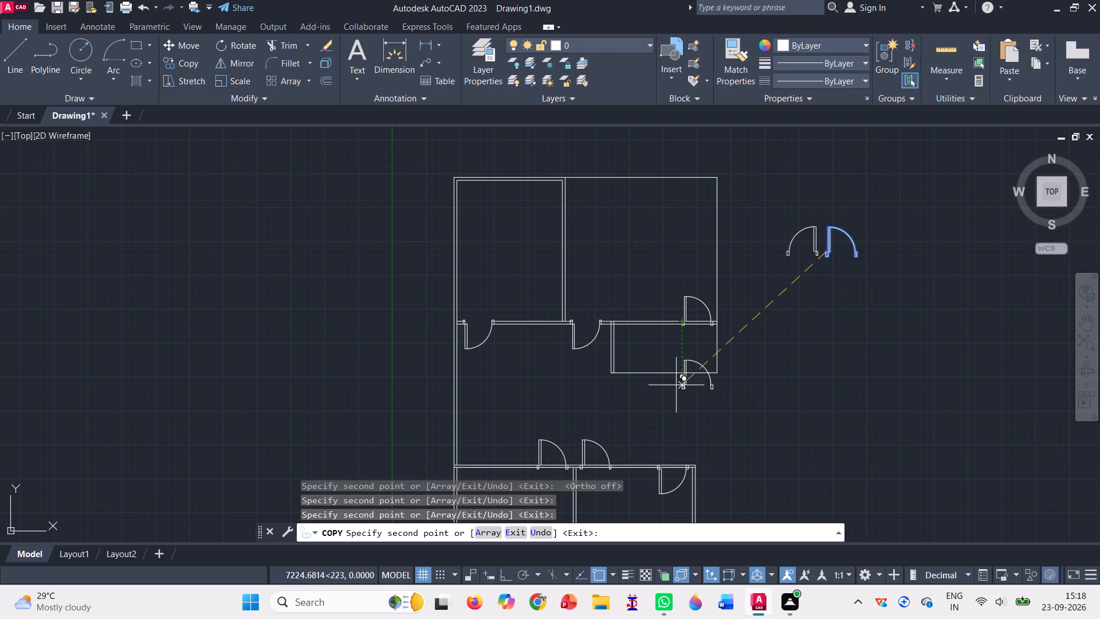
scroll(683, 382, "up", 5)
scroll(693, 351, "down", 1)
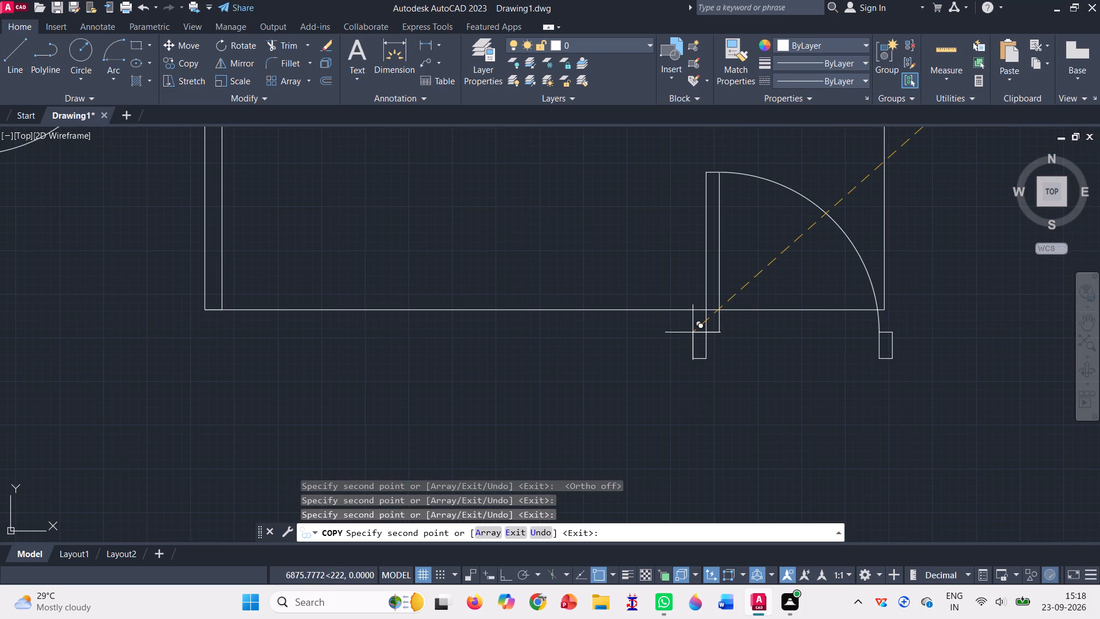
scroll(694, 274, "down", 2)
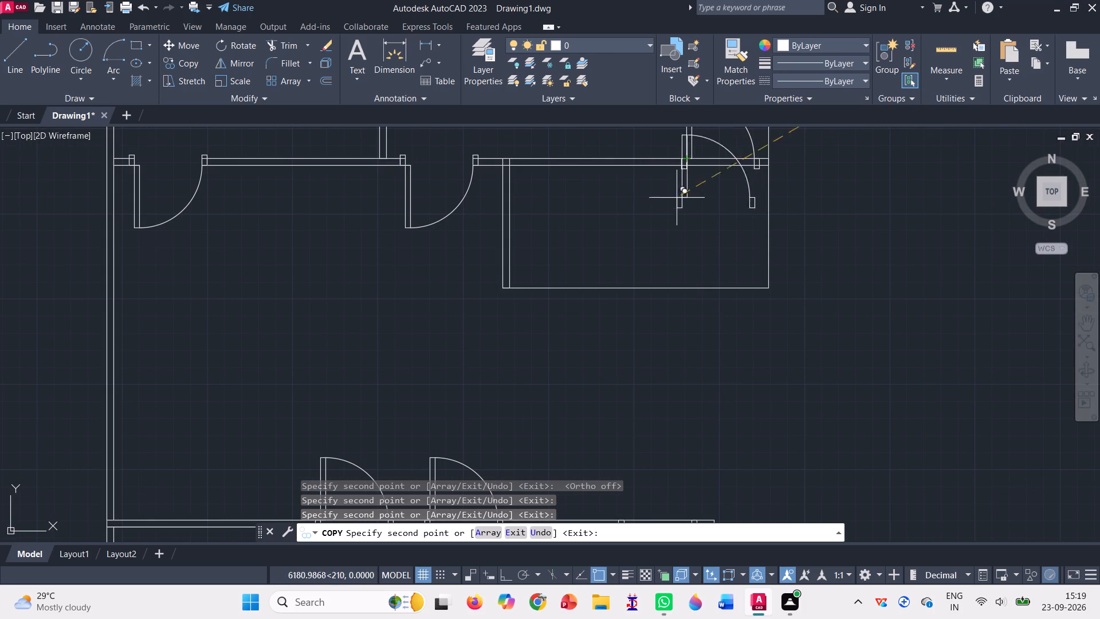
left_click(682, 288)
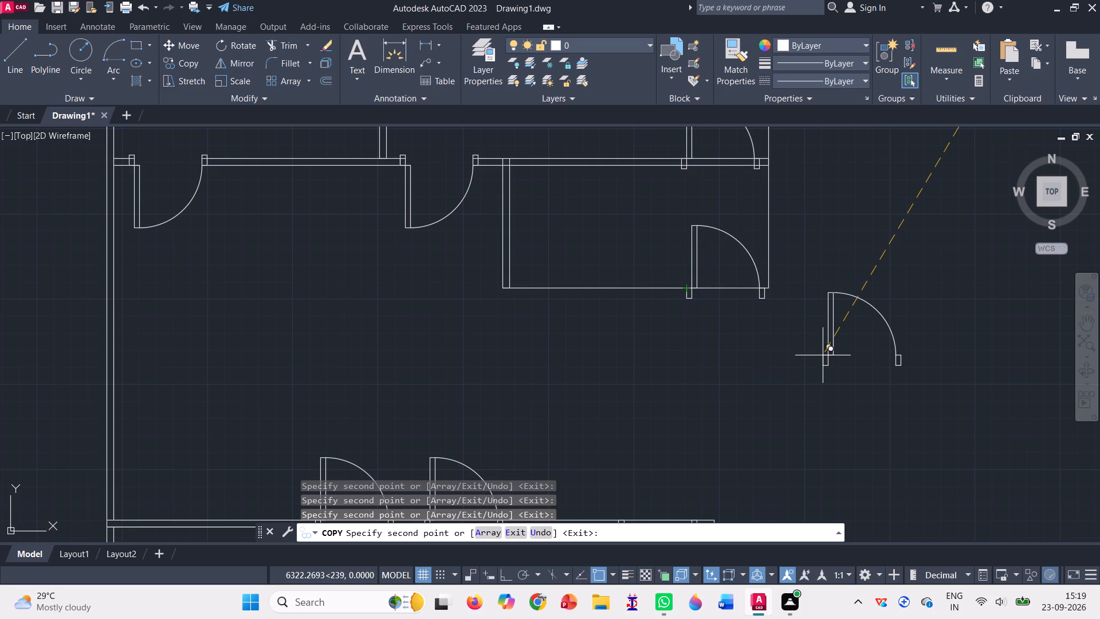
key("Escape")
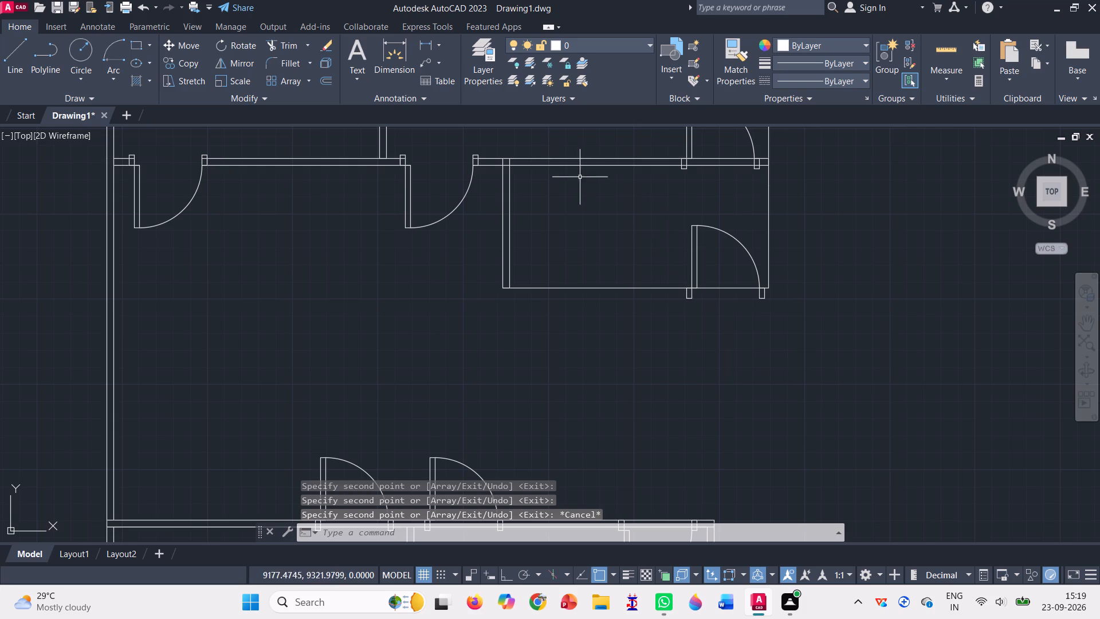
Draw a line 100 straight down from the small room's bottom-right corner, with Ortho on.
scroll(652, 246, "down", 3)
scroll(736, 236, "up", 1)
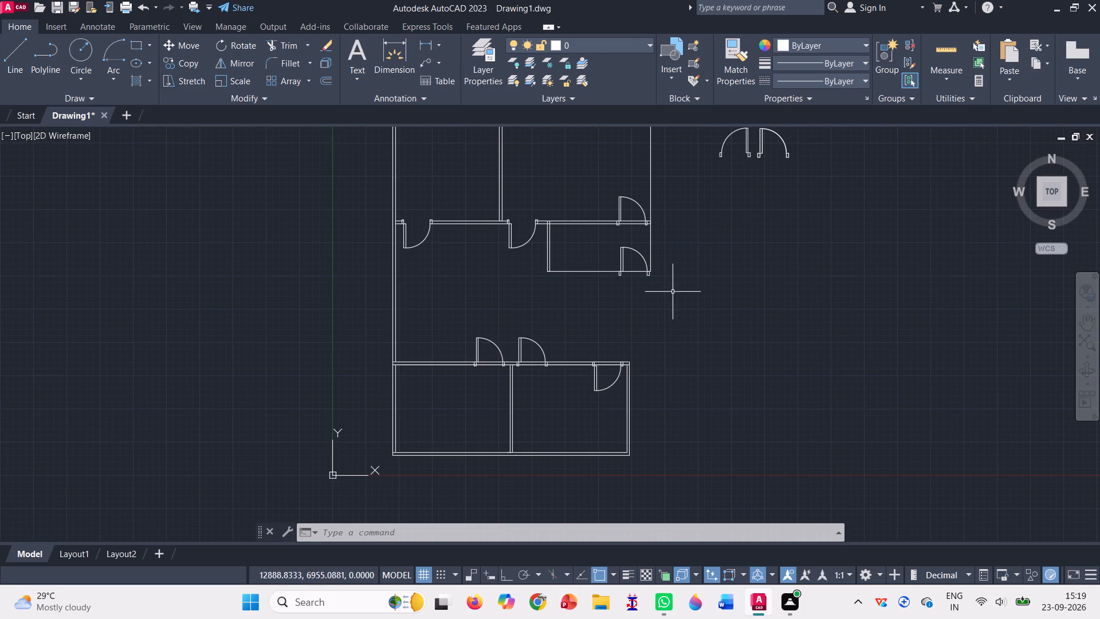
left_click(16, 50)
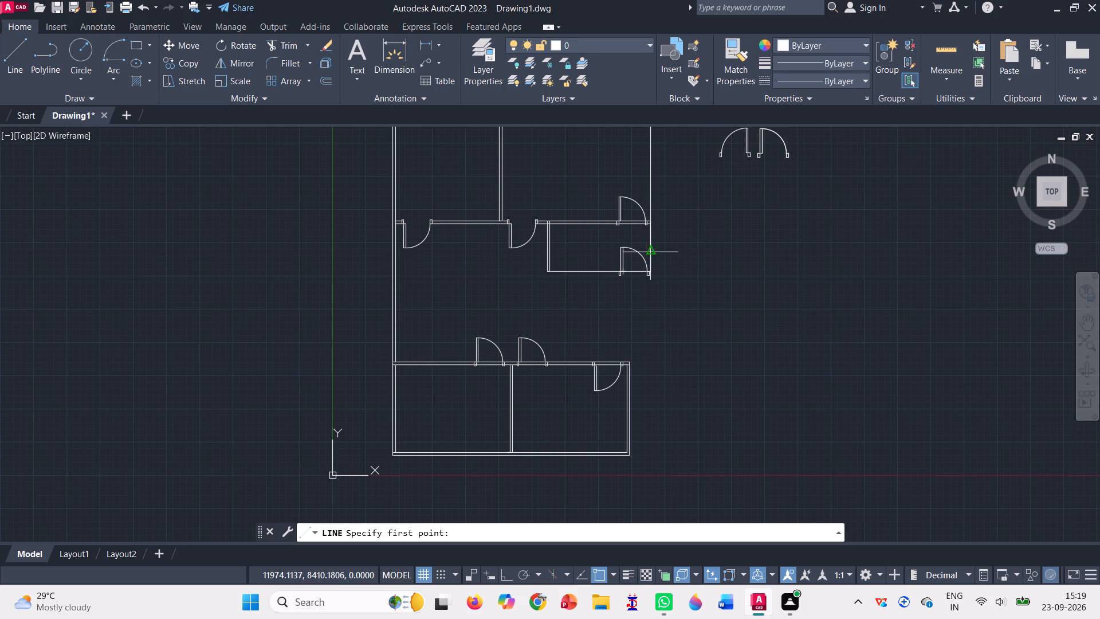
scroll(679, 269, "up", 4)
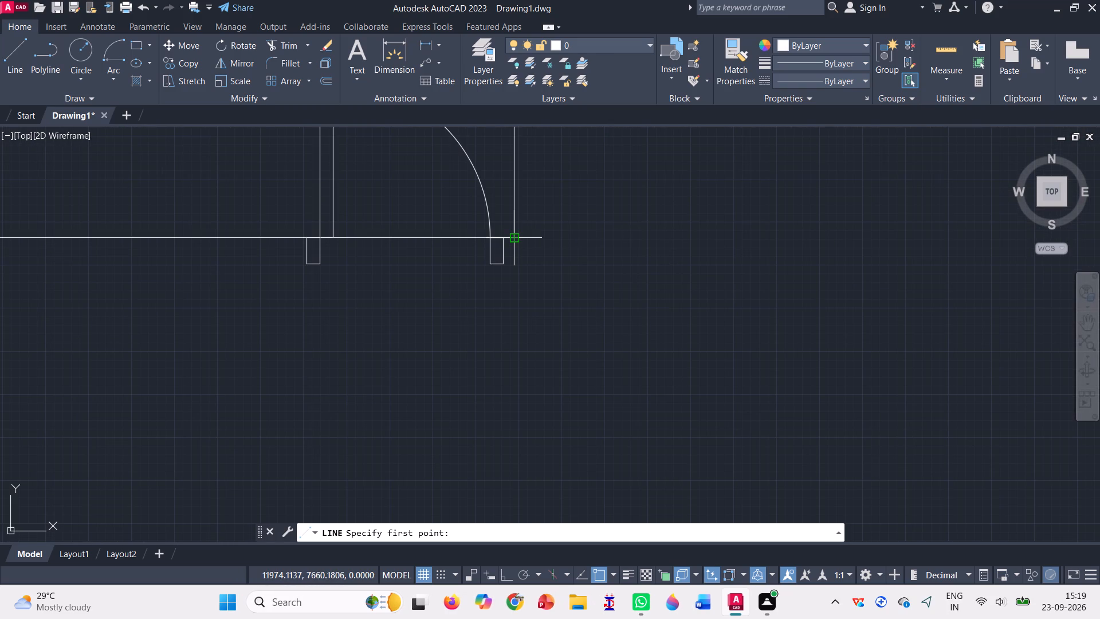
left_click(517, 240)
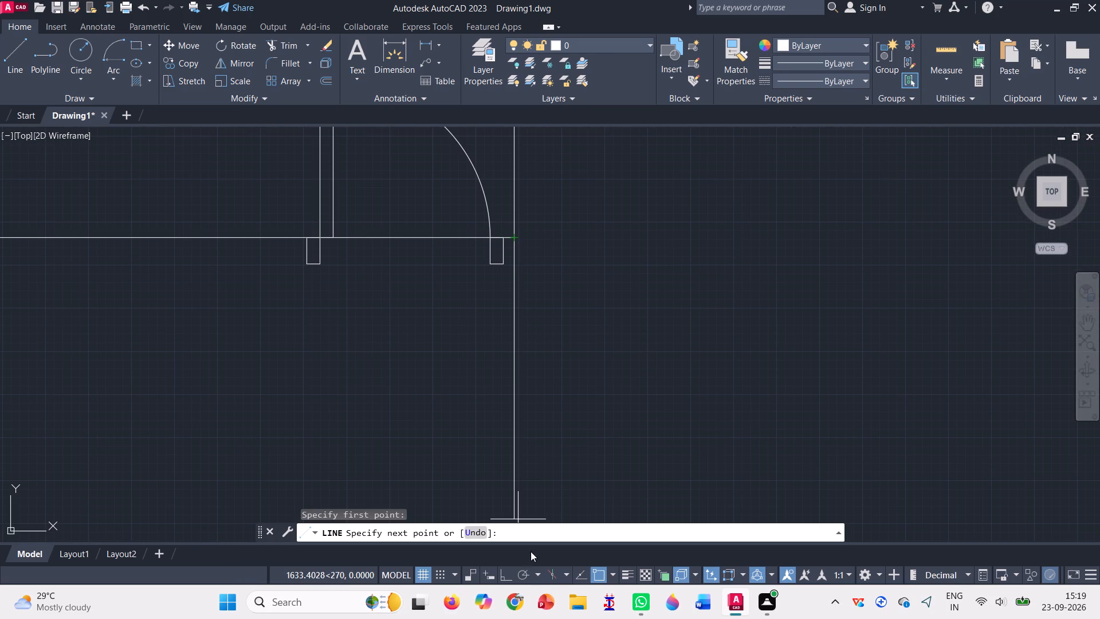
left_click(502, 578)
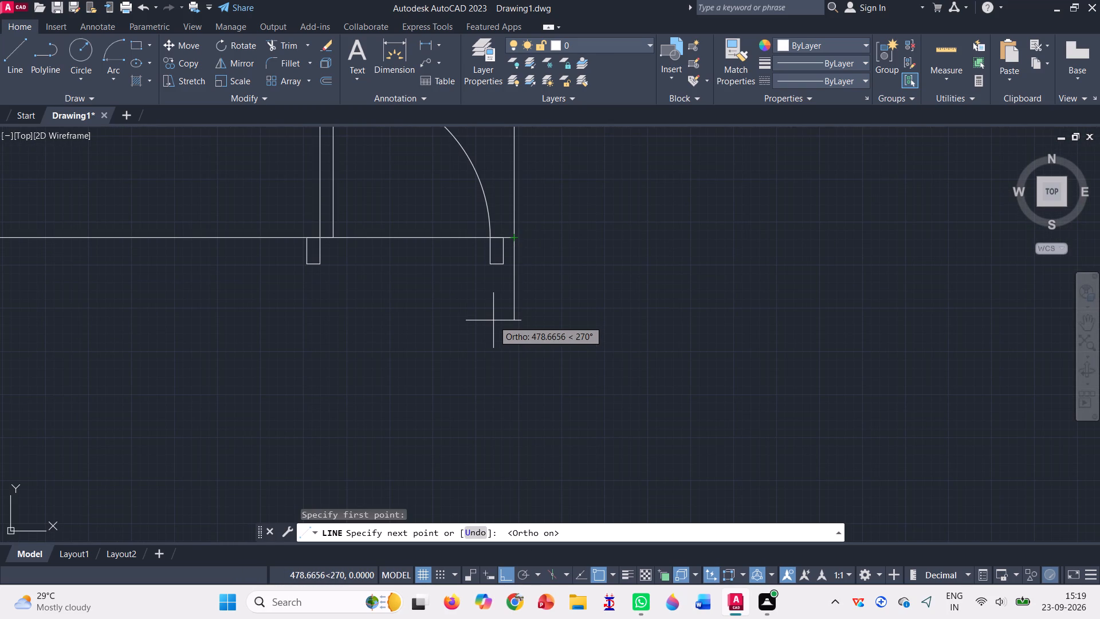
type("100")
key("Return")
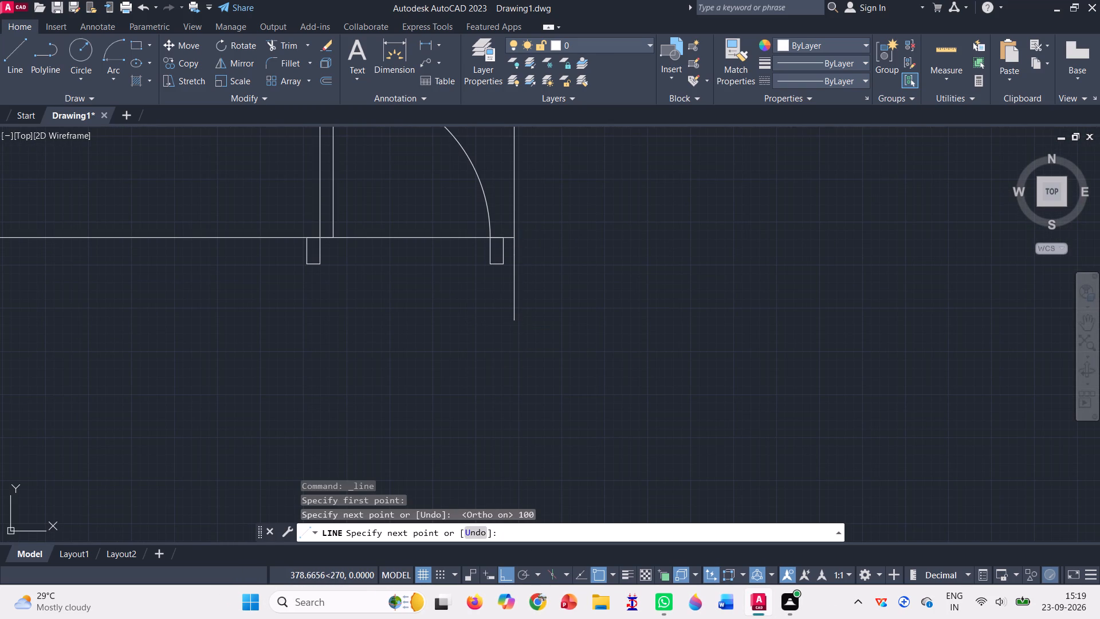
Continue the line left about 3898 beneath the small room, join it to the bottom-left corner, and add a vertical segment about 267 down.
scroll(489, 373, "down", 3)
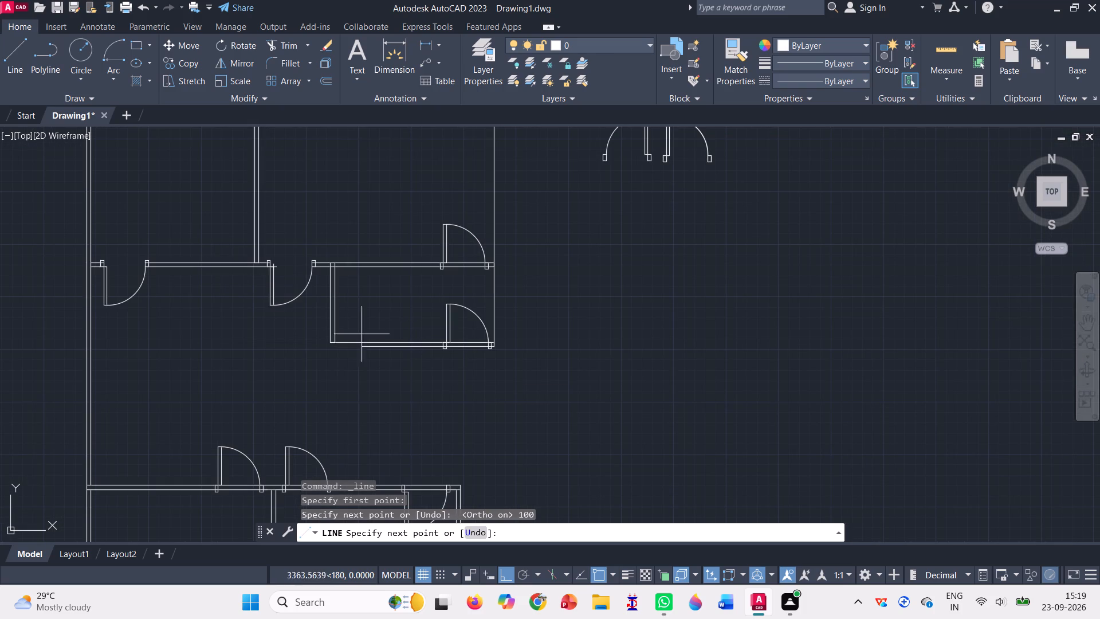
scroll(311, 352, "up", 5)
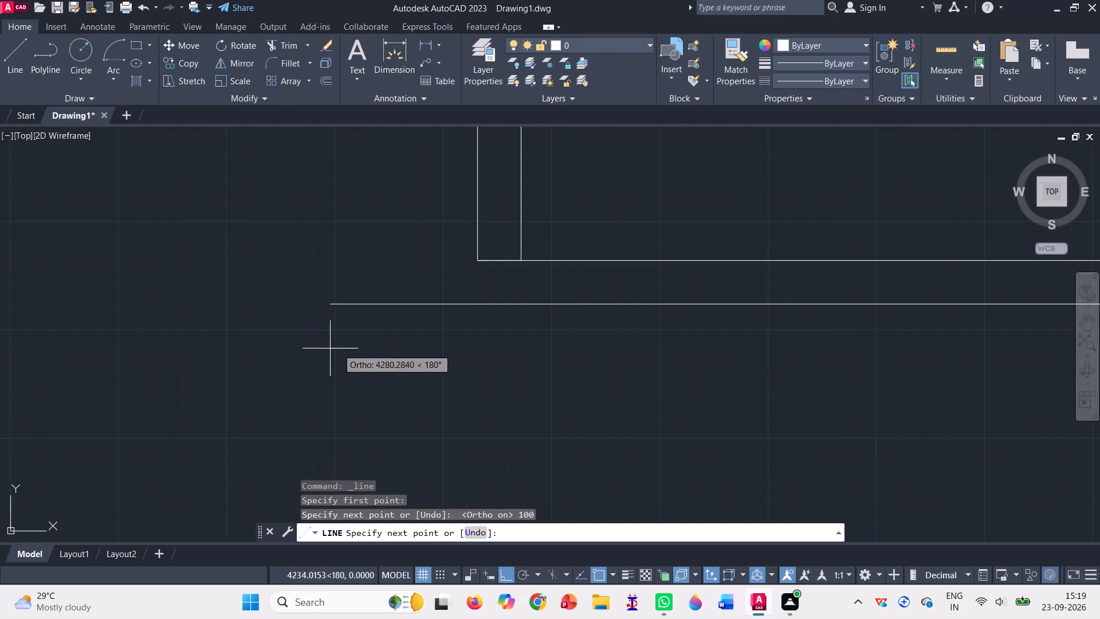
left_click(476, 315)
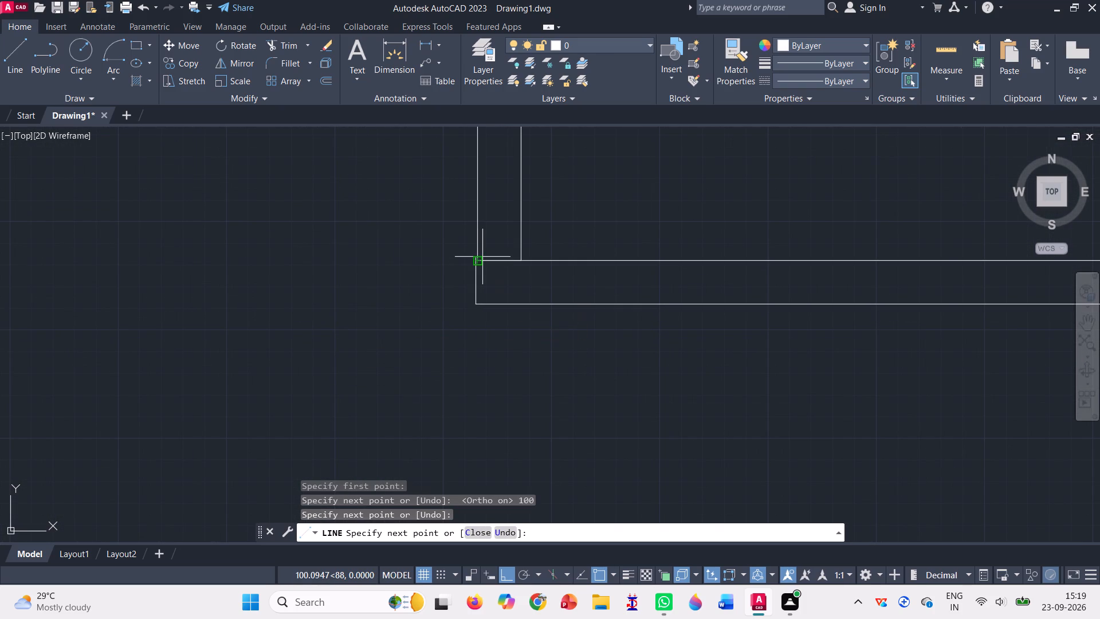
left_click(477, 260)
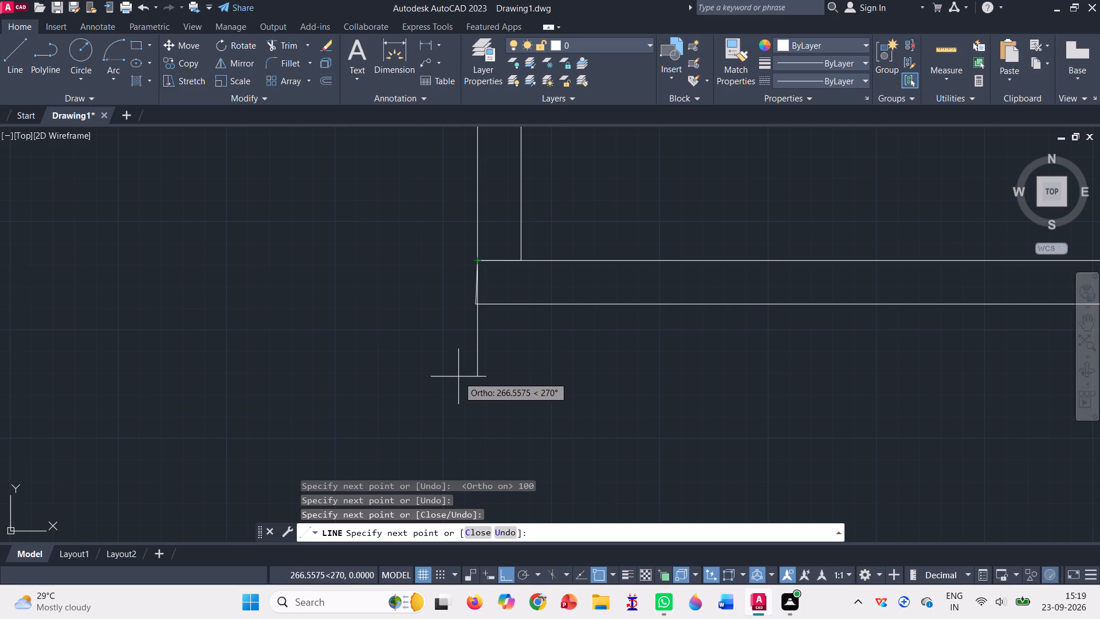
left_click(458, 377)
key("Escape")
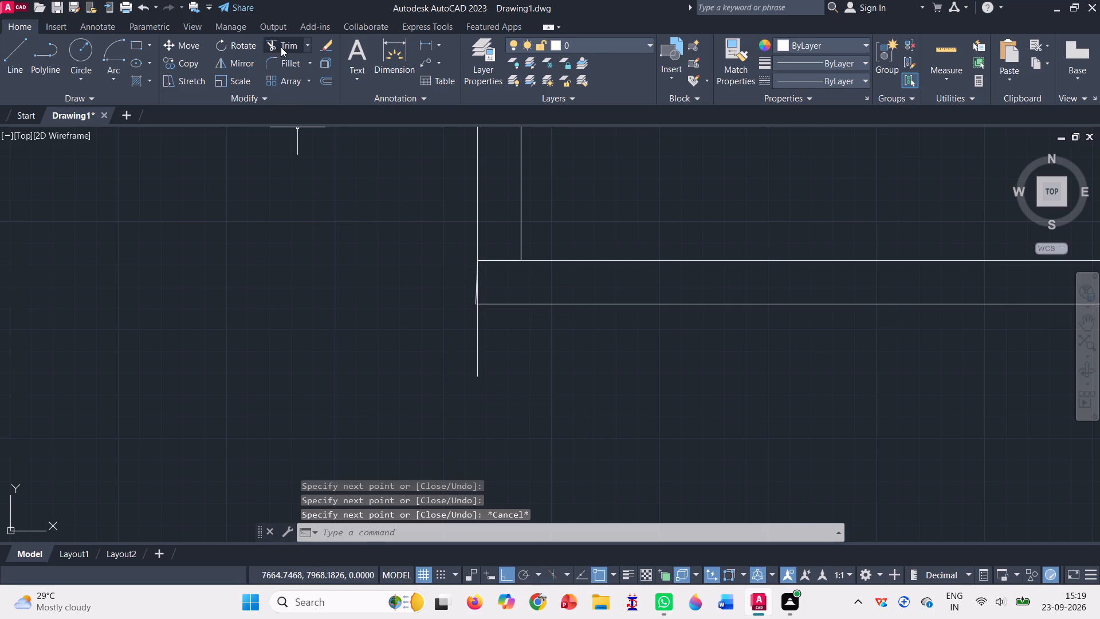
Trim the overhanging vertical line, the slanted segment and the short stub at the small room's bottom-left corner.
left_click(281, 47)
scroll(489, 341, "up", 3)
left_click_drag(477, 328, 408, 309)
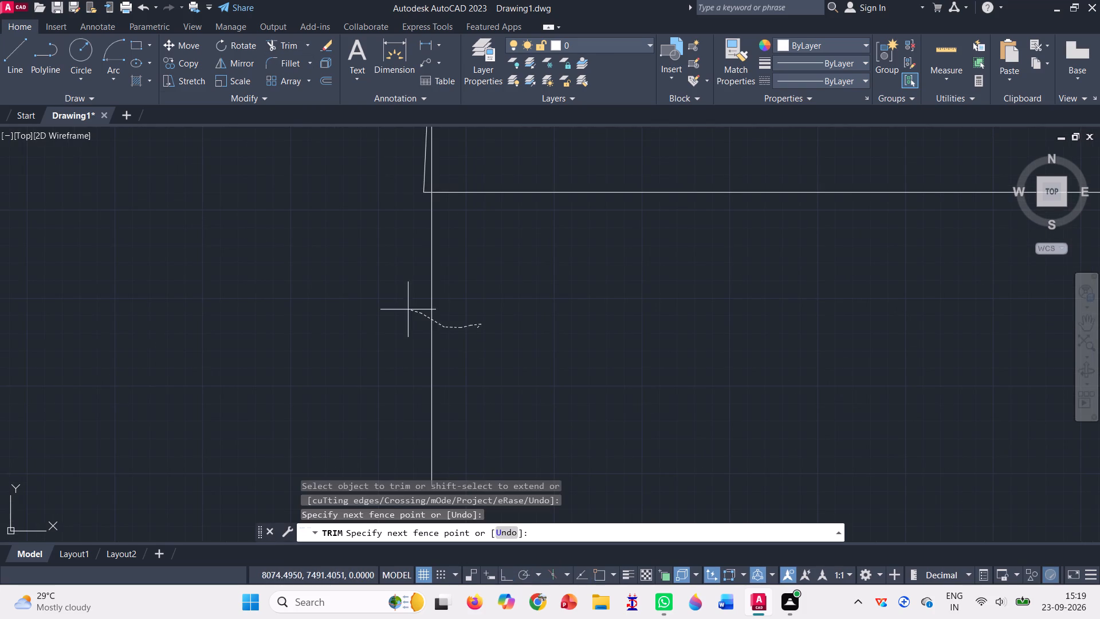
left_click_drag(408, 309, 397, 309)
scroll(379, 279, "down", 2)
scroll(400, 193, "up", 4)
scroll(340, 312, "down", 1)
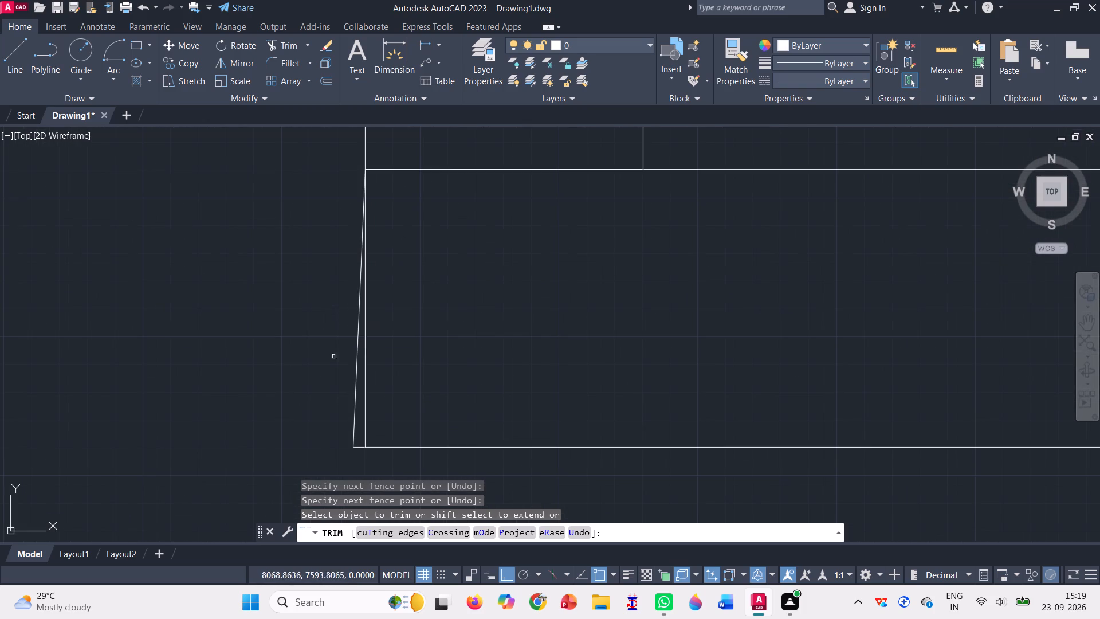
left_click(355, 404)
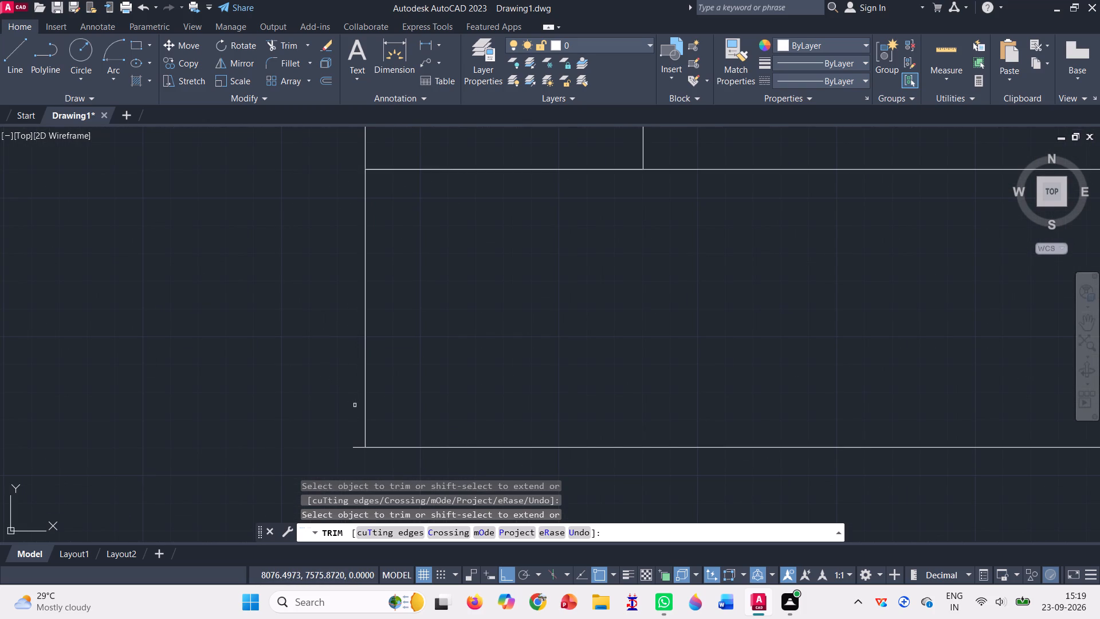
left_click(353, 446)
Trim the short line crossing the wall thickness at the small room's bottom-left corner.
scroll(279, 318, "down", 4)
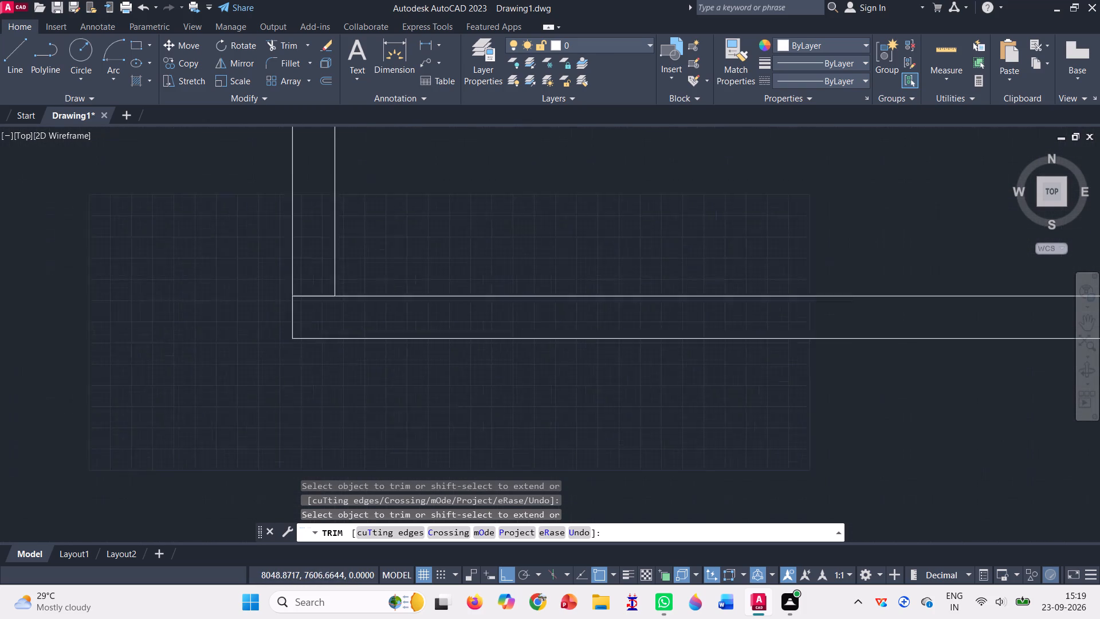
left_click(317, 294)
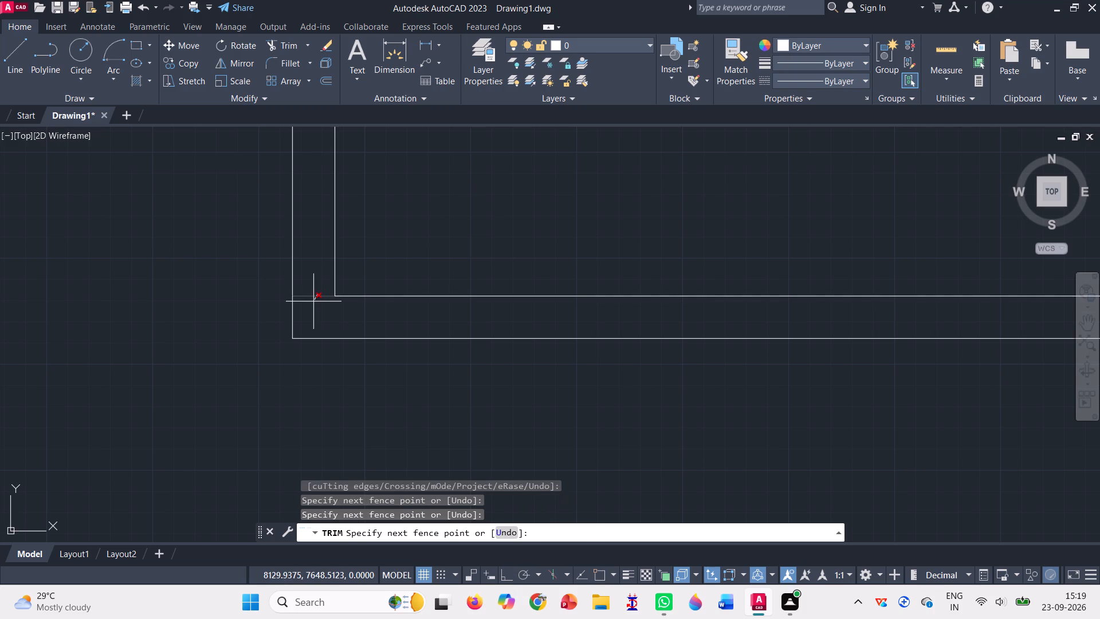
left_click(313, 301)
scroll(275, 320, "down", 4)
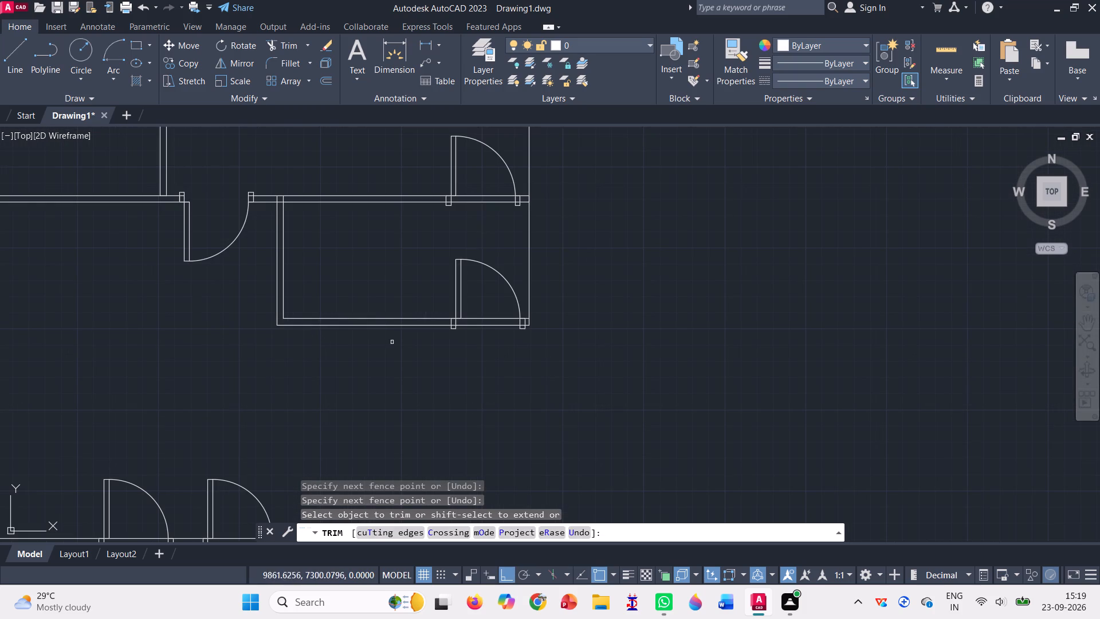
Draw the upper-right room's inner top wall line from the partition to the right wall line, and extend it 100 farther right.
left_click(15, 56)
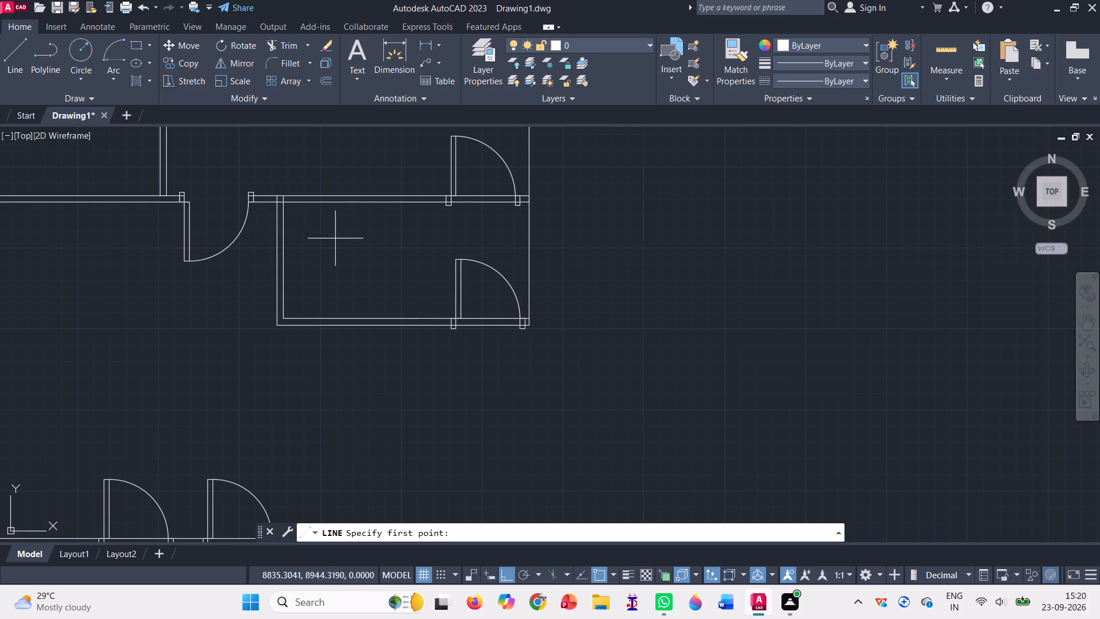
scroll(402, 238, "down", 1)
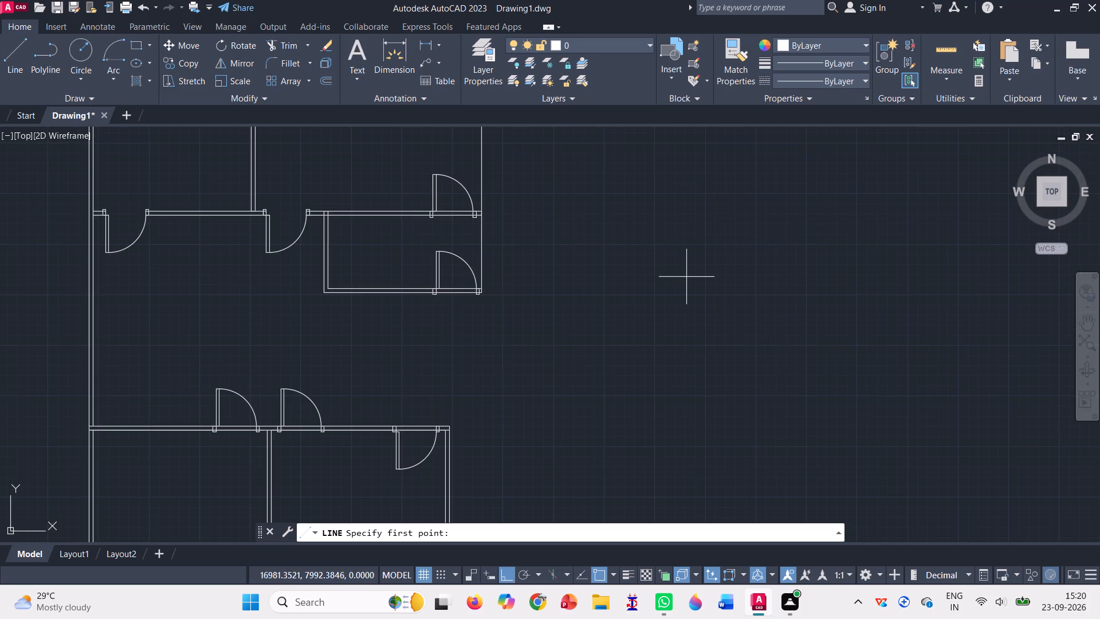
scroll(686, 277, "down", 1)
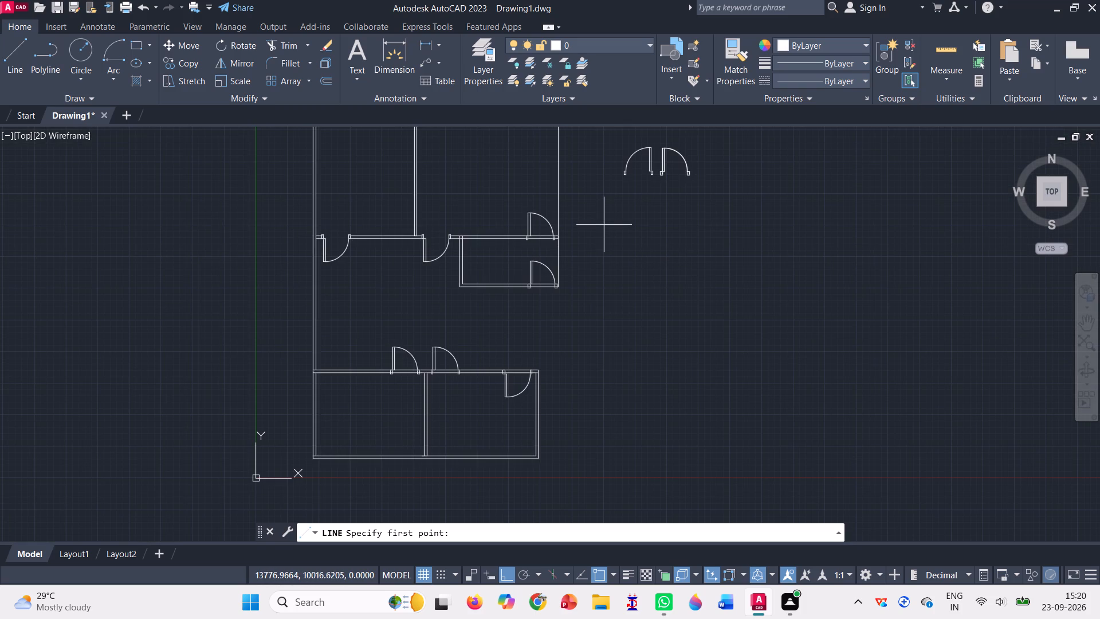
scroll(604, 225, "down", 1)
scroll(580, 177, "up", 2)
scroll(580, 181, "down", 1)
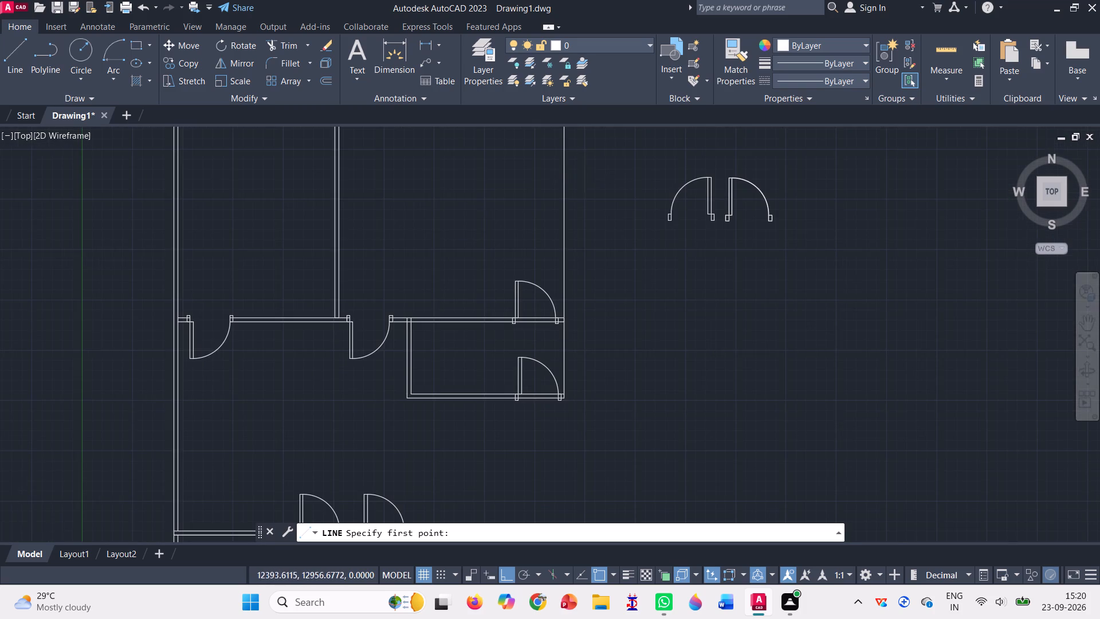
scroll(500, 128, "up", 1)
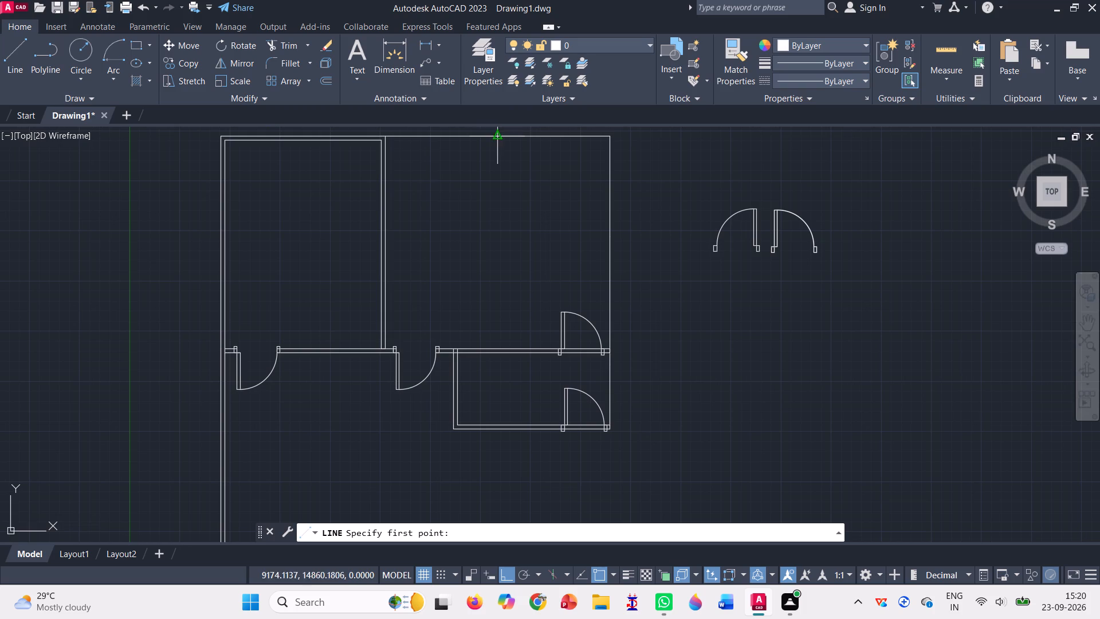
scroll(424, 170, "up", 1)
scroll(397, 161, "down", 1)
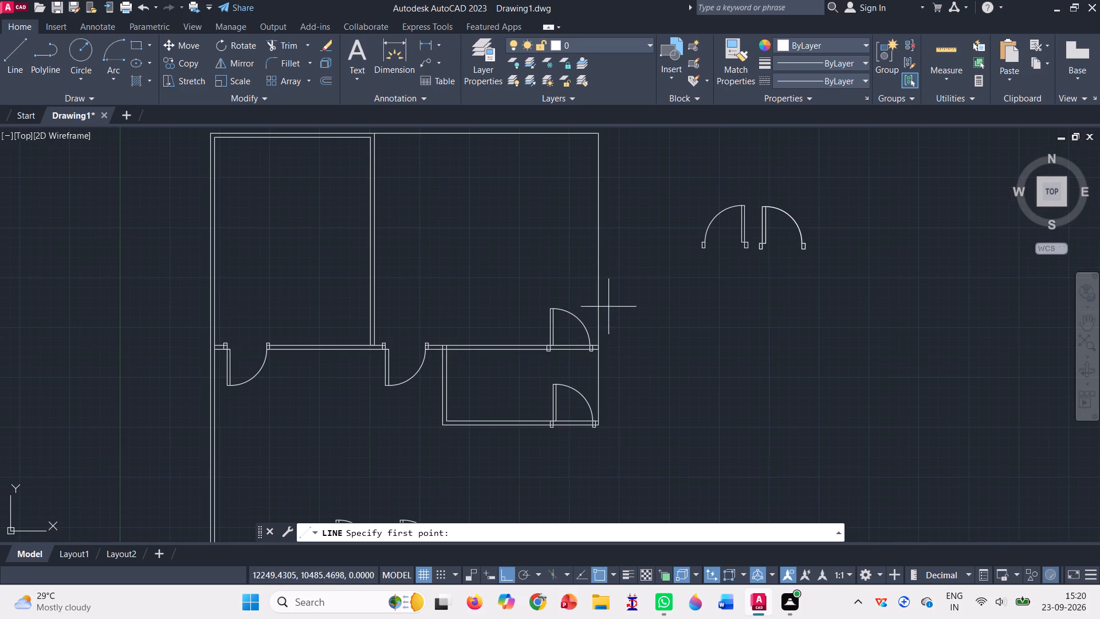
left_click(371, 138)
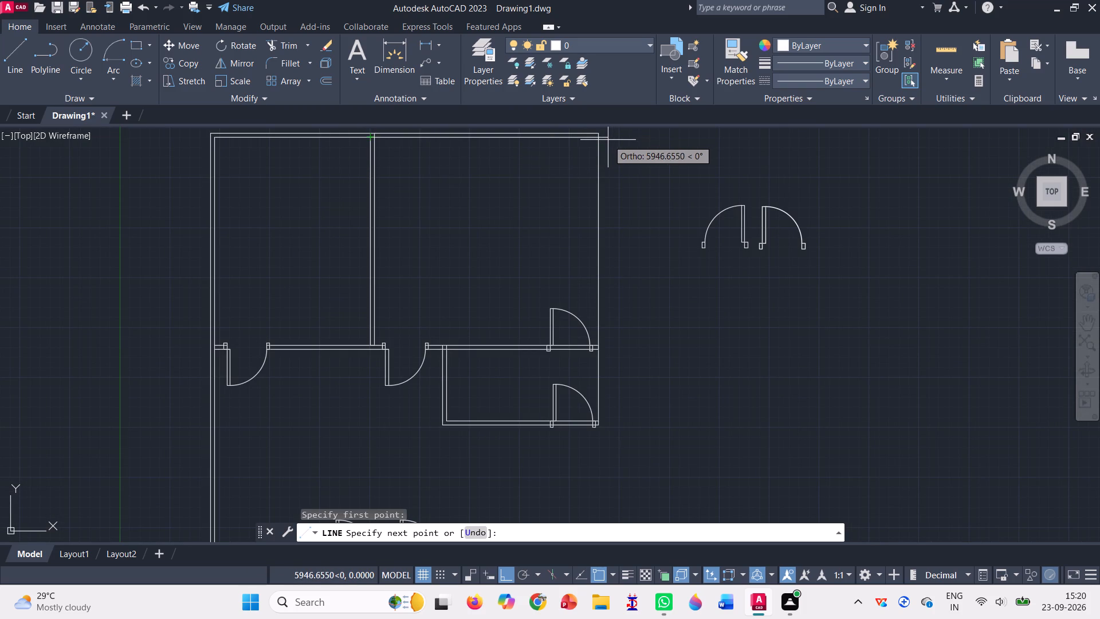
left_click(599, 135)
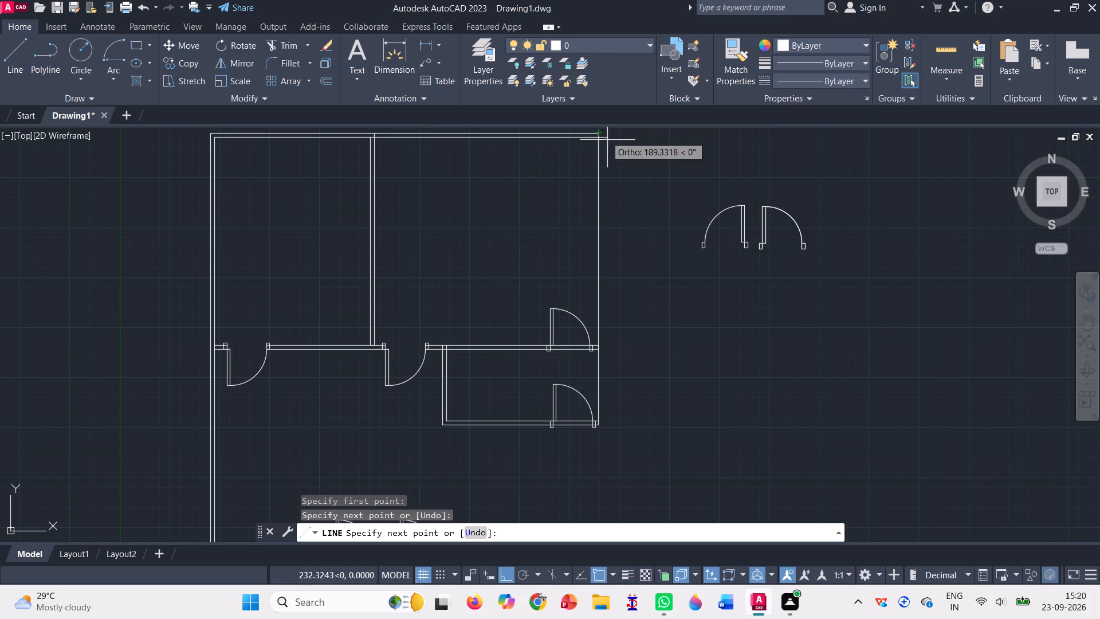
type("100")
key("Return")
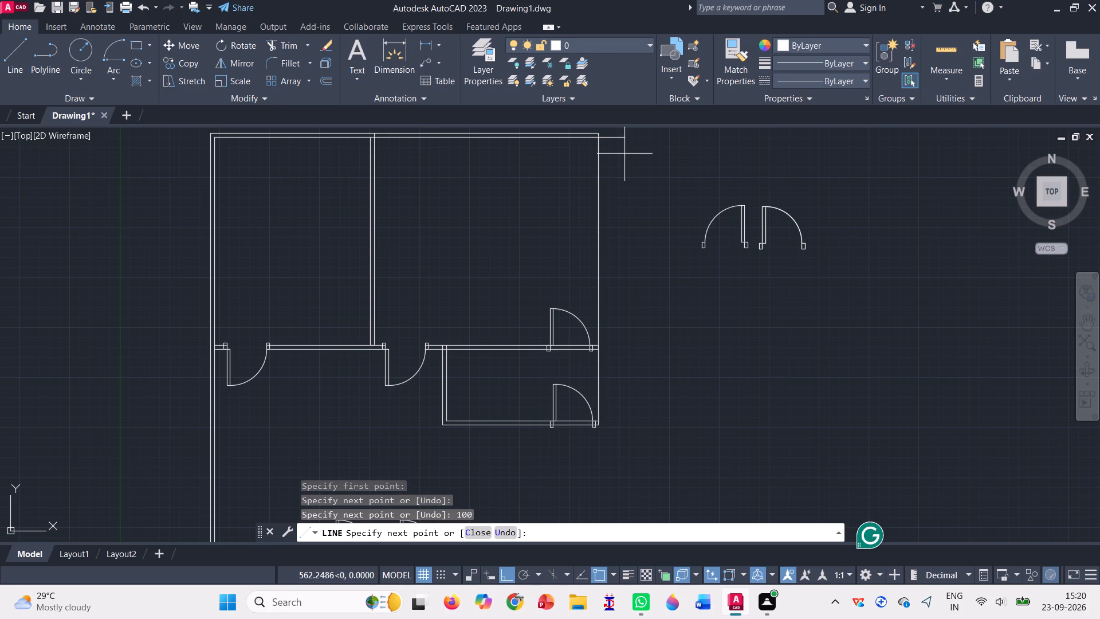
Continue the line about 7200 down as the right wall's outer face, and join it to the small room's bottom-right corner.
scroll(651, 320, "down", 2)
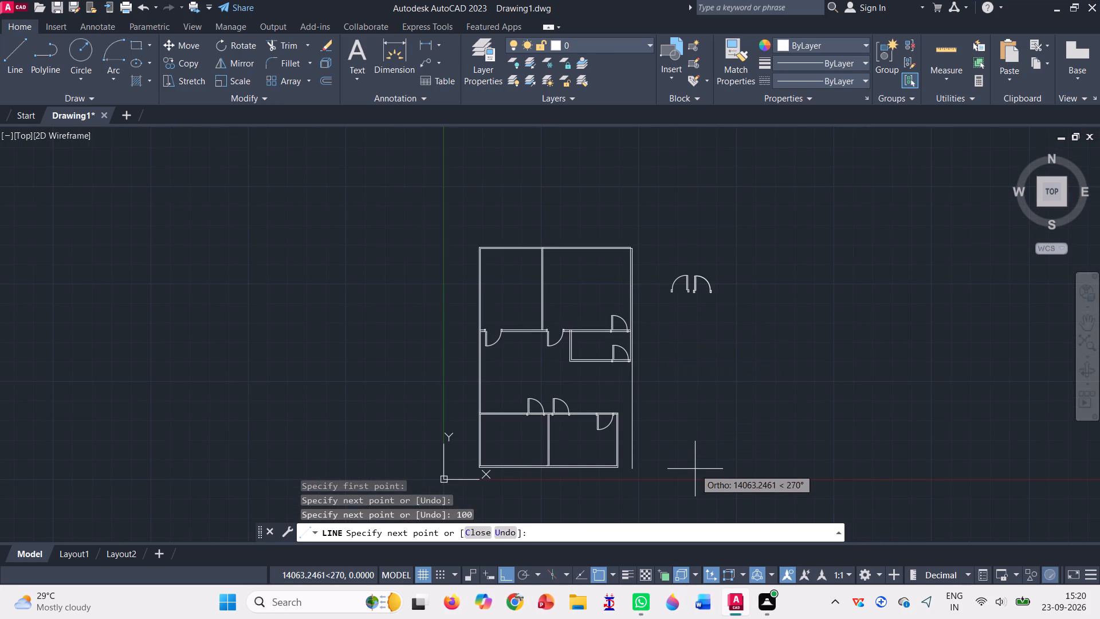
scroll(685, 356, "up", 2)
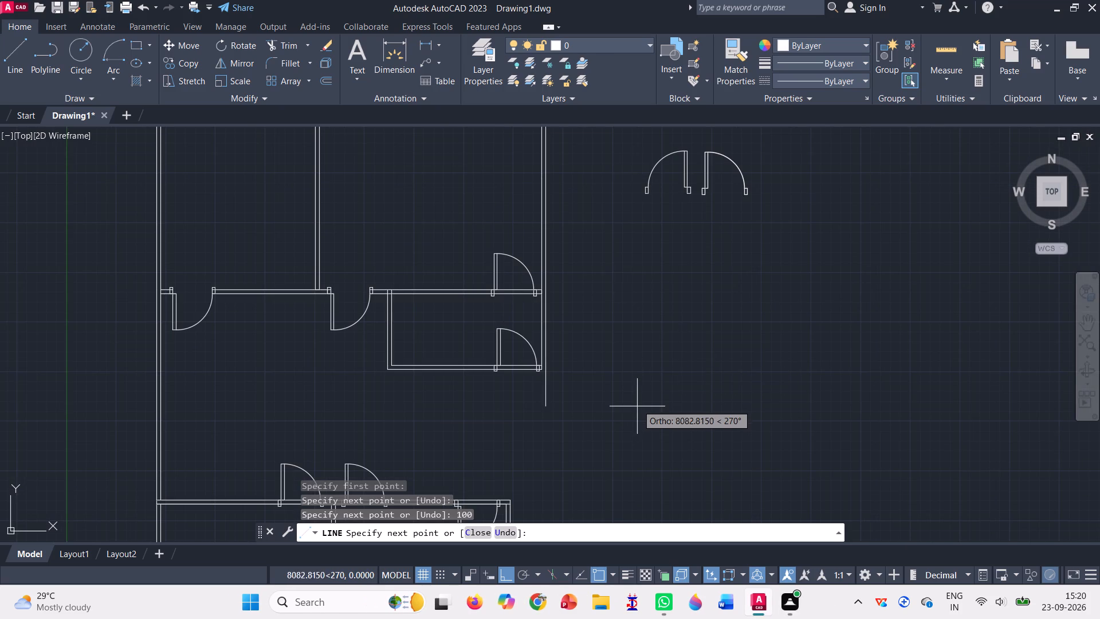
scroll(599, 367, "up", 1)
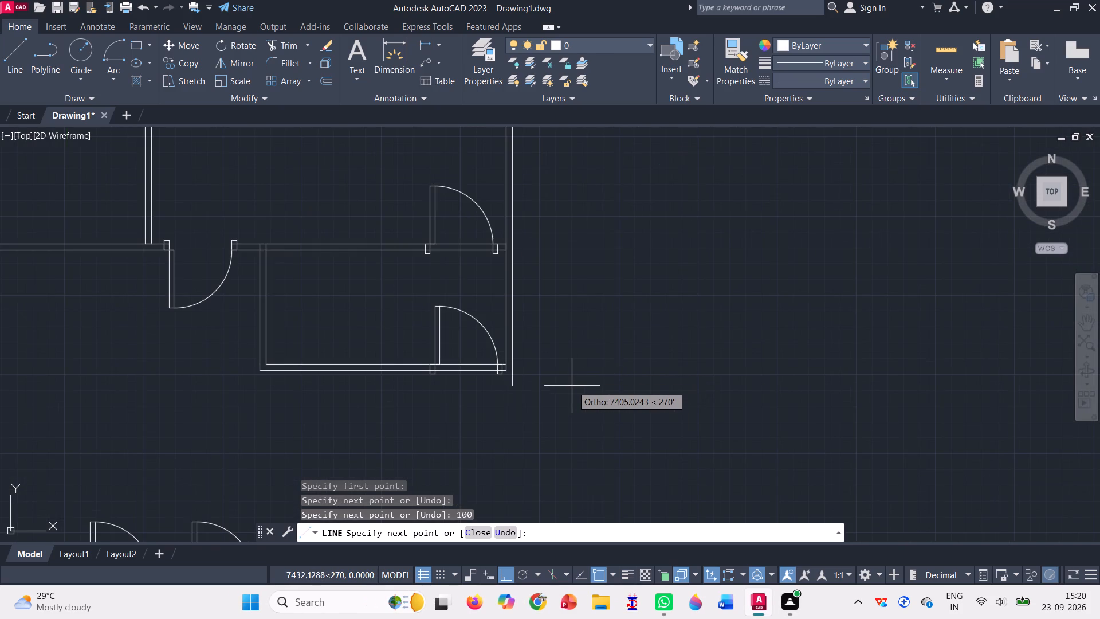
scroll(572, 386, "up", 3)
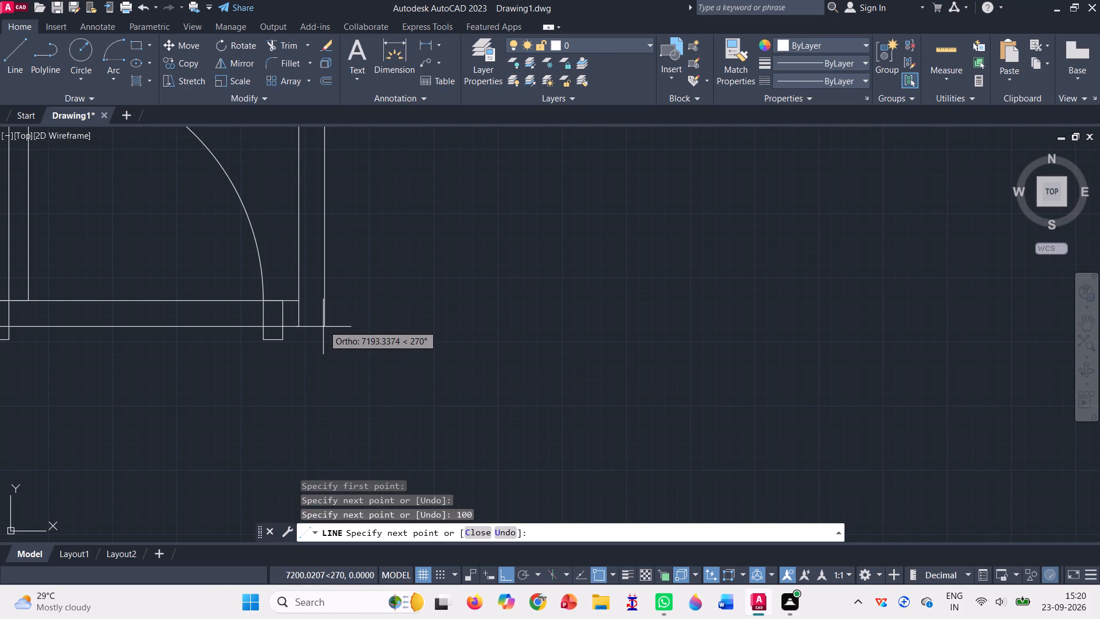
left_click(324, 327)
left_click(294, 326)
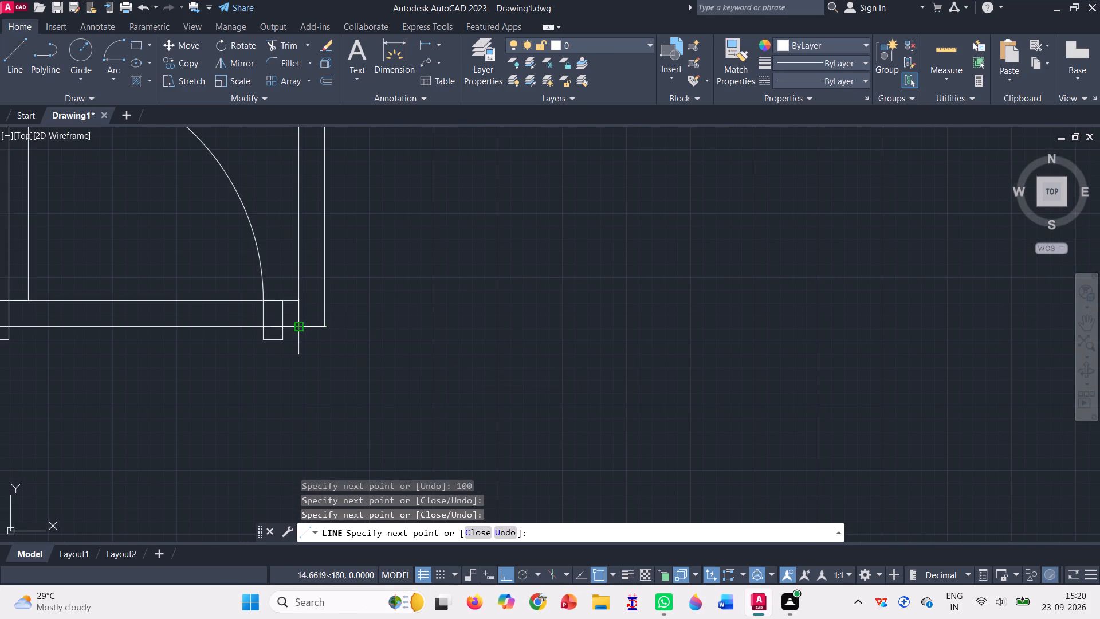
scroll(567, 346, "down", 6)
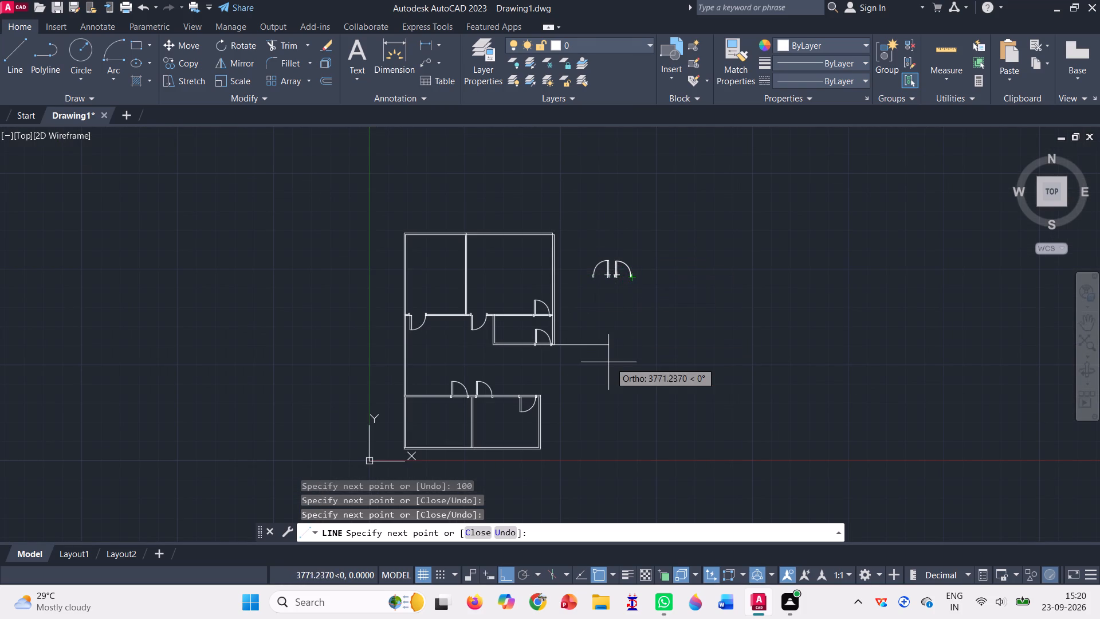
key("Escape")
Extend the outer top wall line 100 past the top-right corner and close it down onto the right wall's outer face.
scroll(565, 222, "up", 7)
left_click(13, 56)
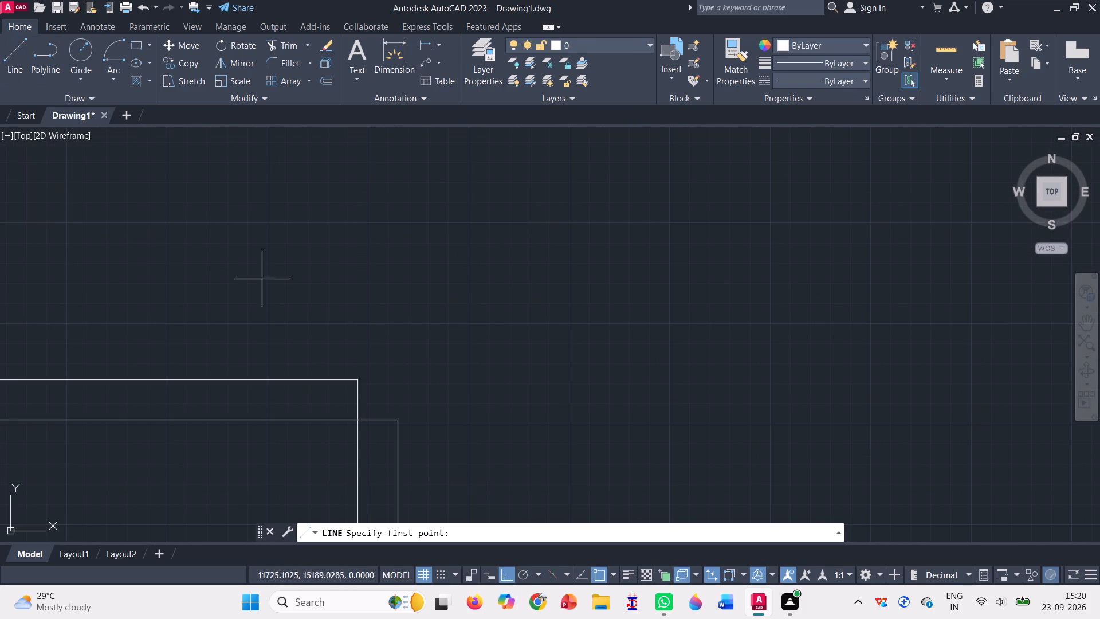
left_click(360, 376)
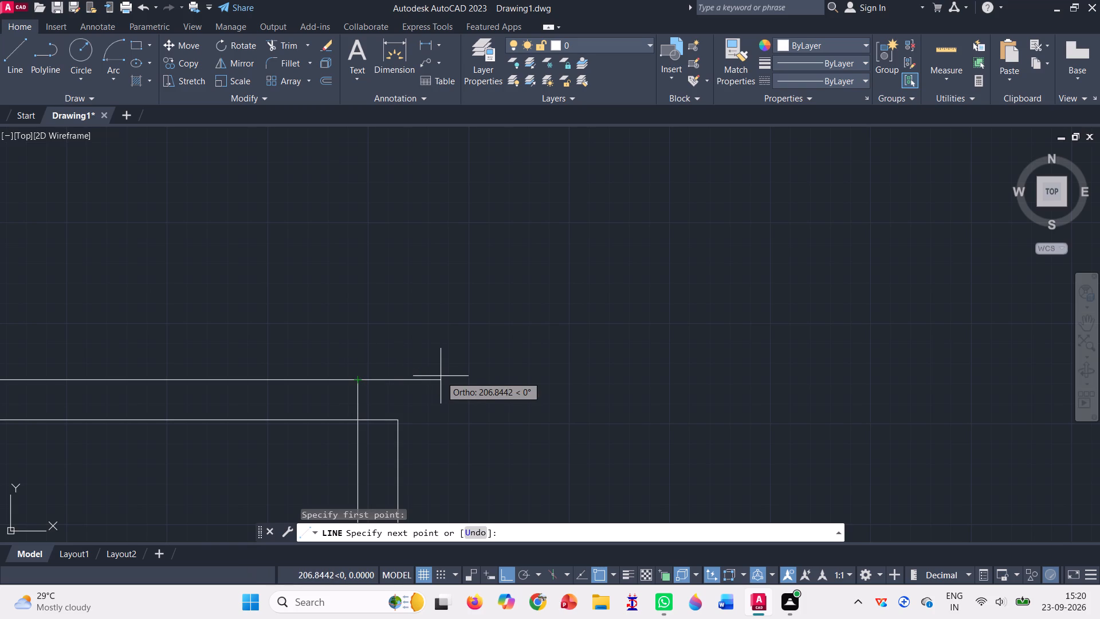
type("100")
key("Return")
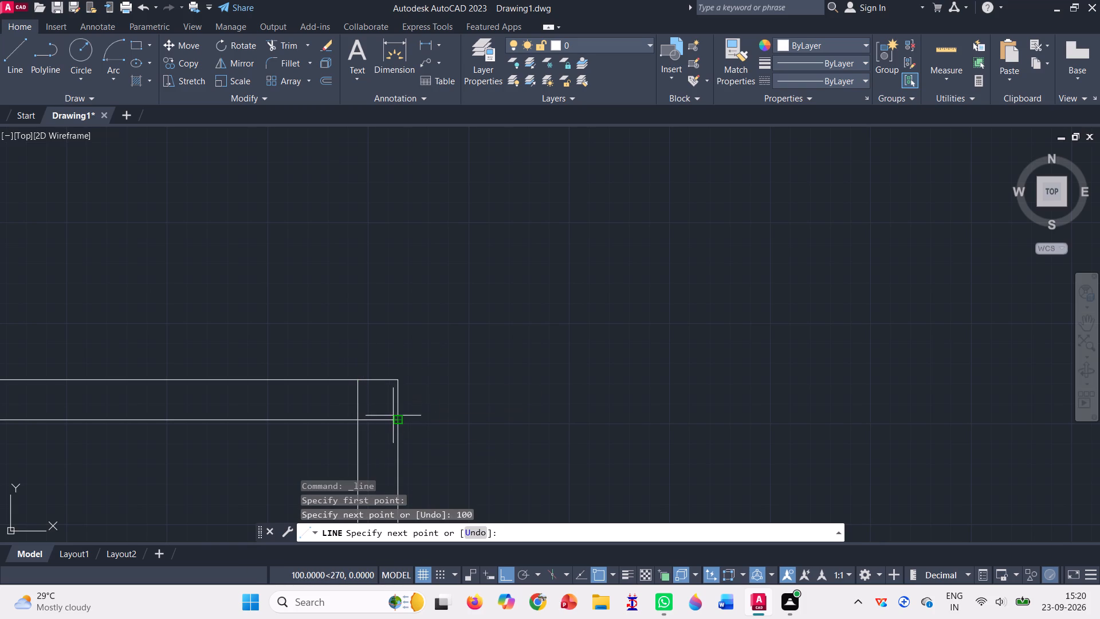
left_click(399, 429)
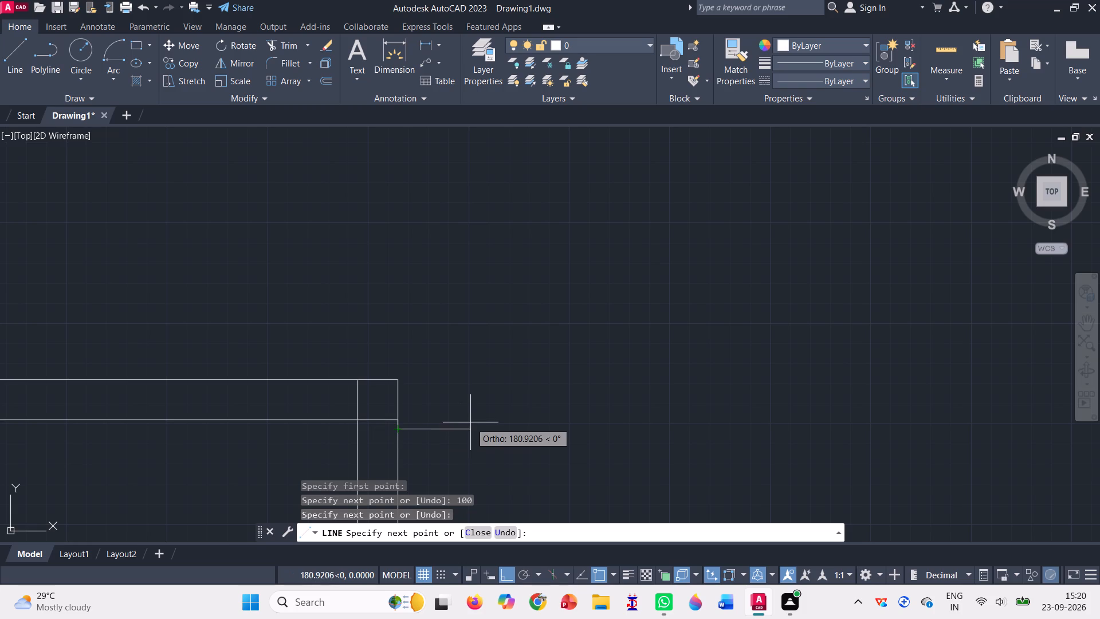
key("Escape")
Draw a line leftward from the right wall's inner face in the upper-right room, and continue it 4700 down to the small room's bottom wall.
scroll(425, 330, "down", 1)
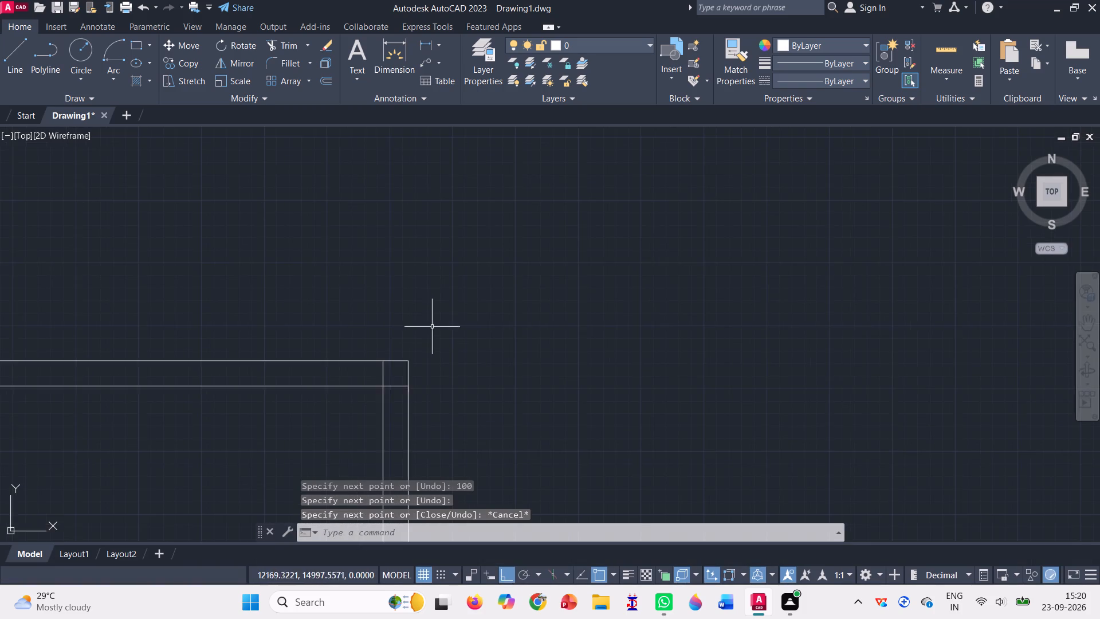
scroll(451, 313, "down", 7)
scroll(484, 369, "up", 3)
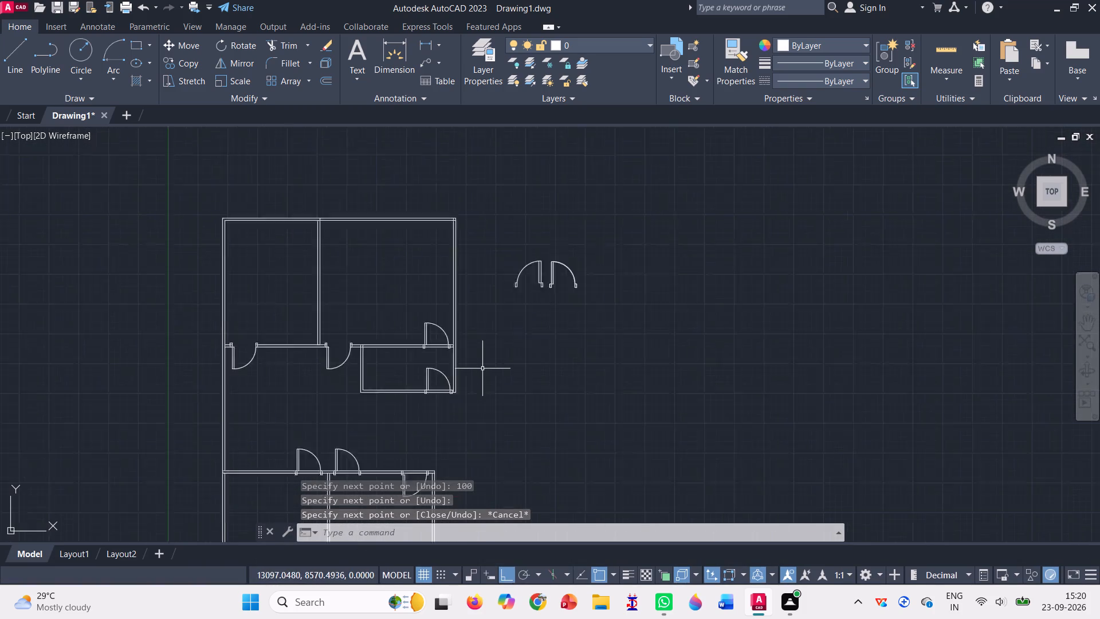
left_click(14, 61)
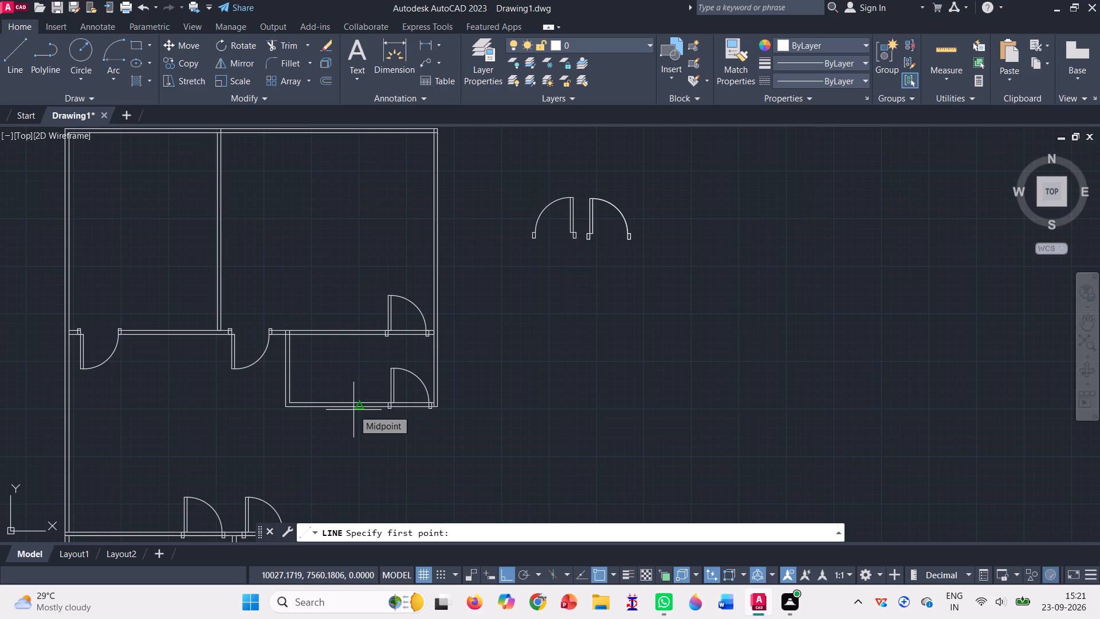
left_click(433, 225)
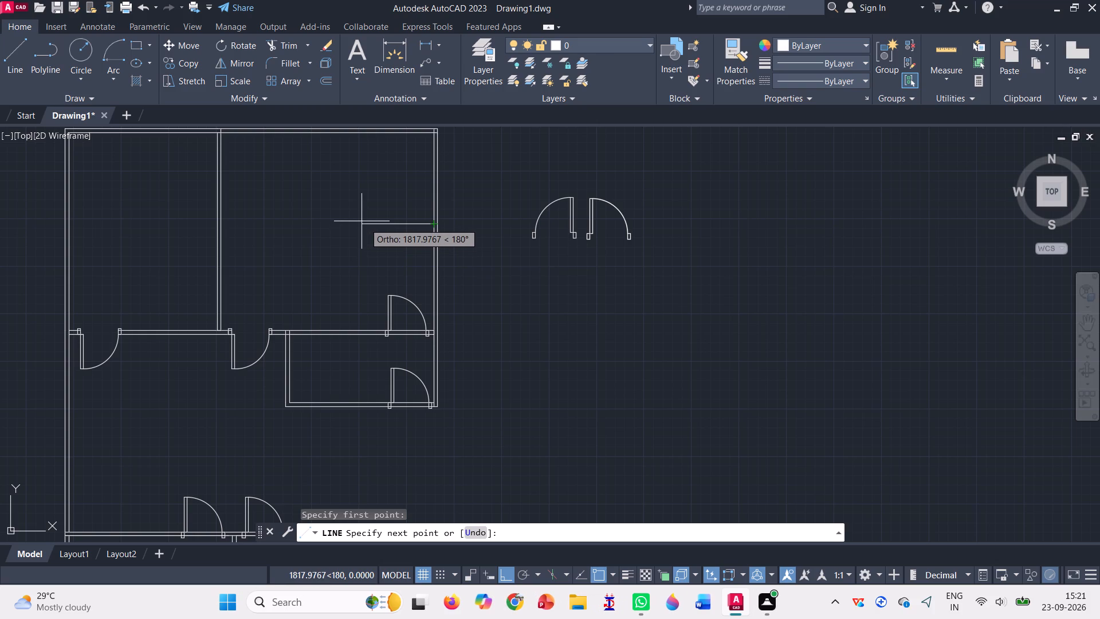
left_click(357, 225)
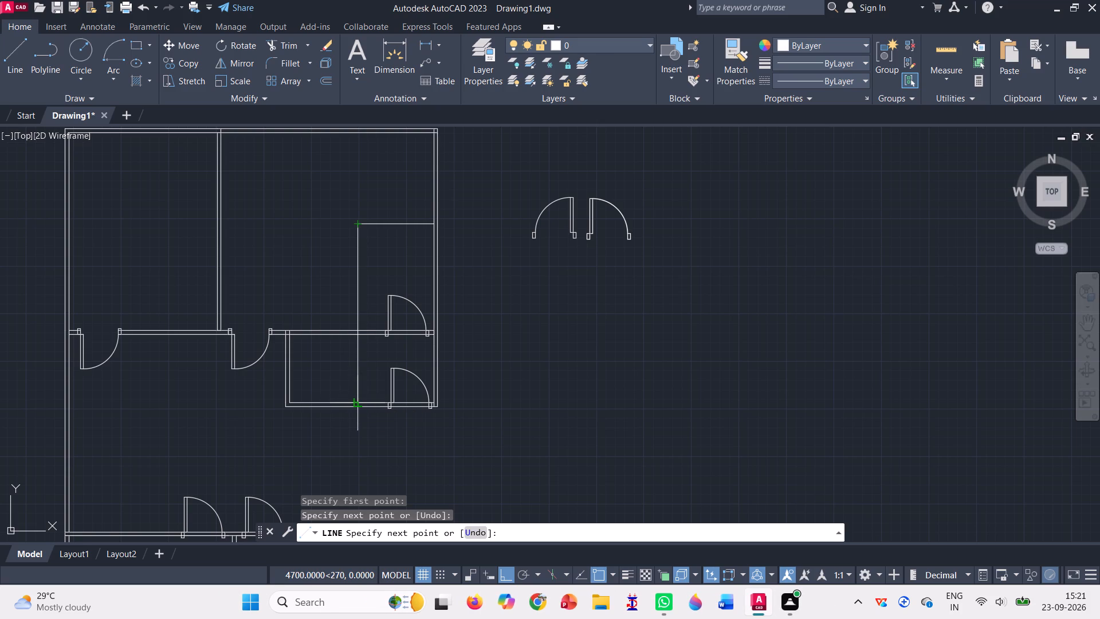
left_click(357, 403)
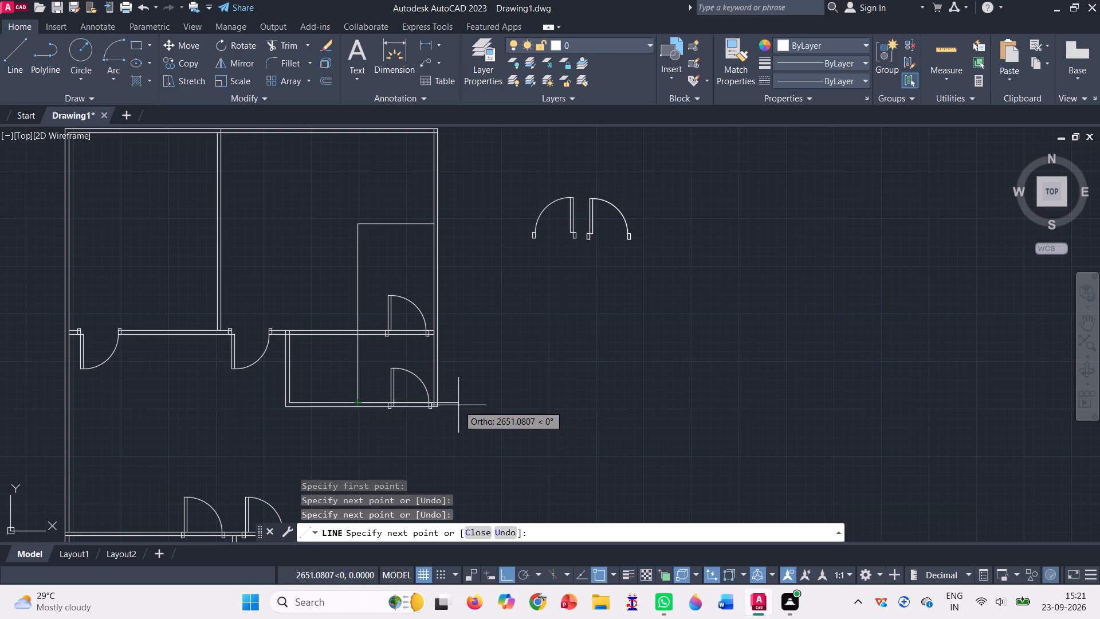
Draw the partition's second face: 100 right, 4700 up, 100 back down, and across to the right wall's inner face.
type("100")
key("Return")
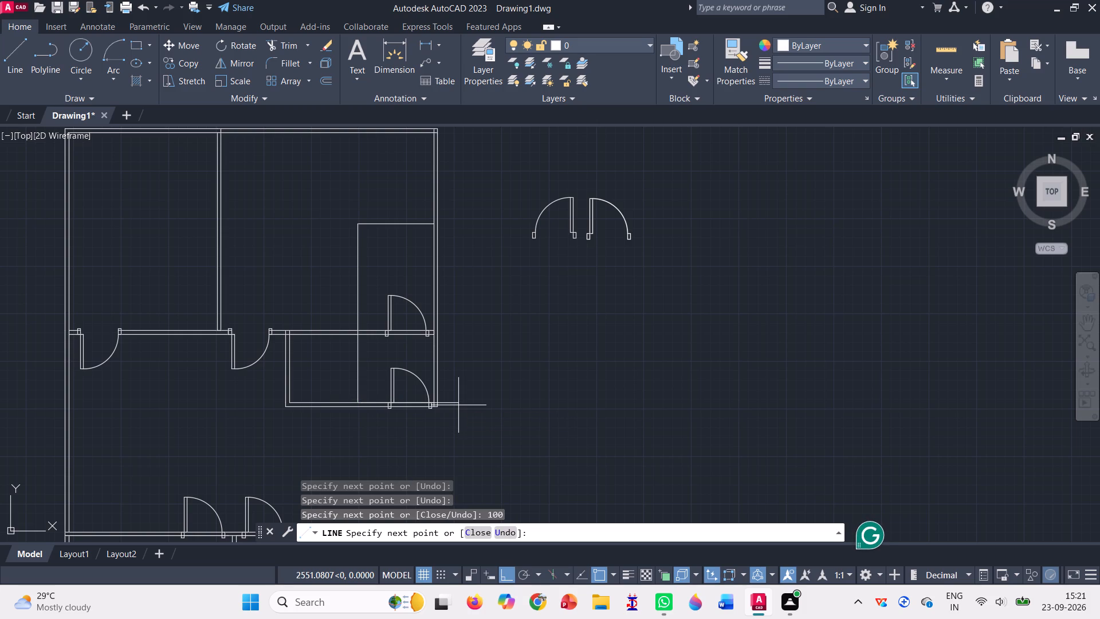
left_click(363, 226)
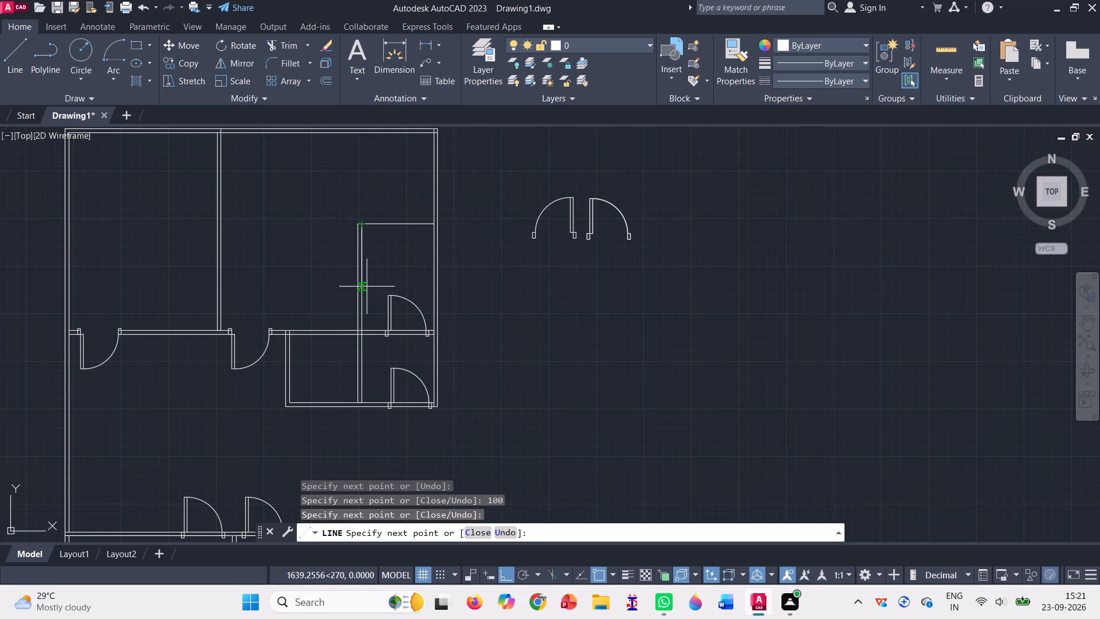
type("100")
key("Return")
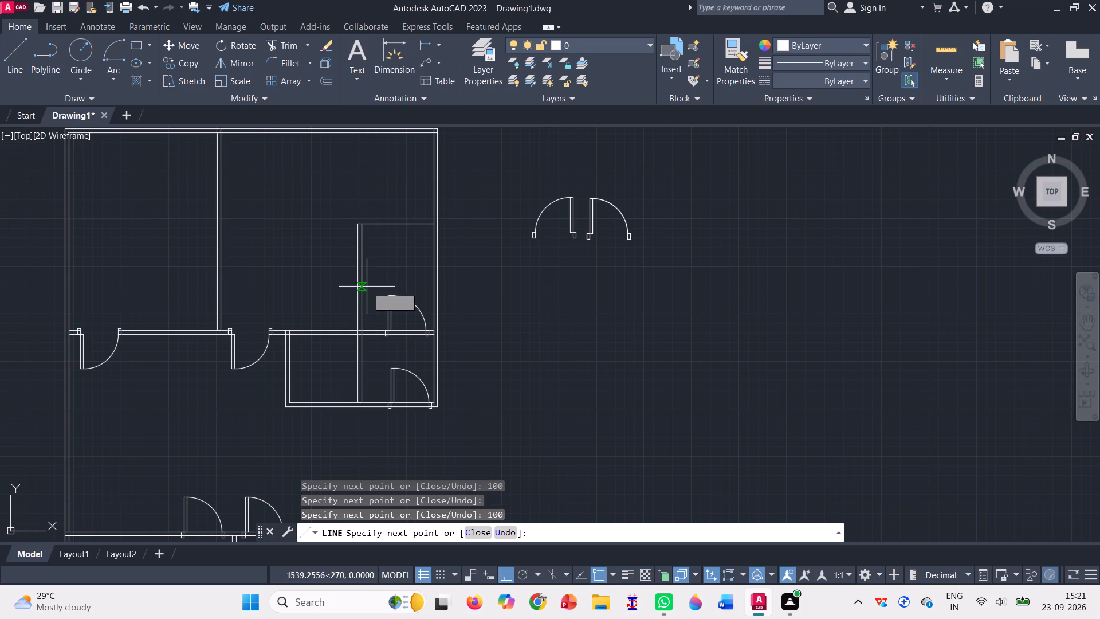
scroll(473, 228, "up", 4)
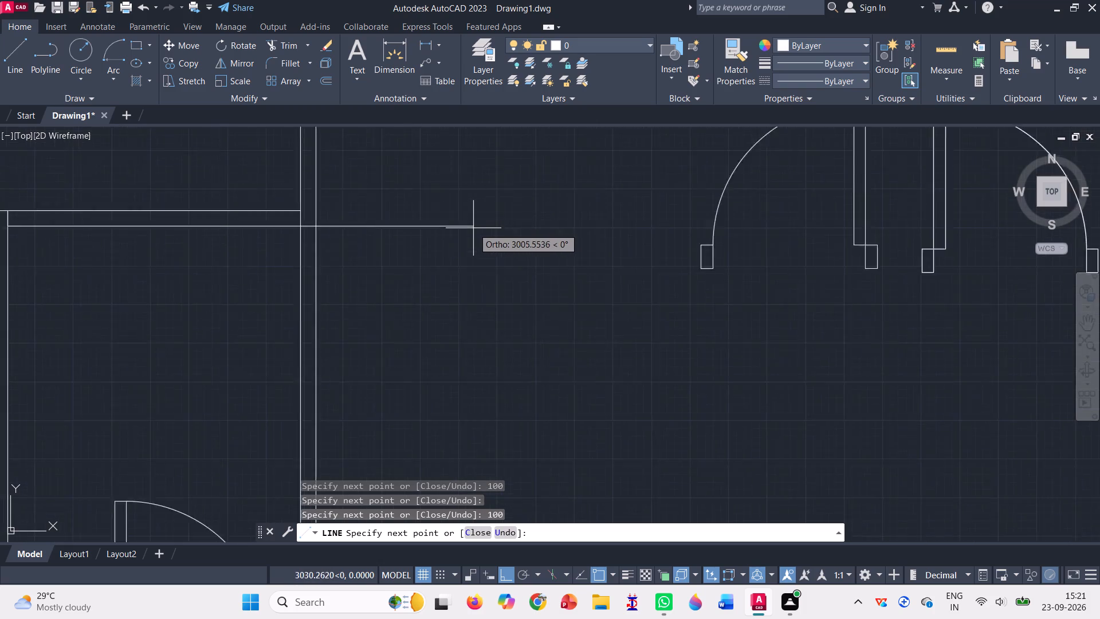
left_click(193, 228)
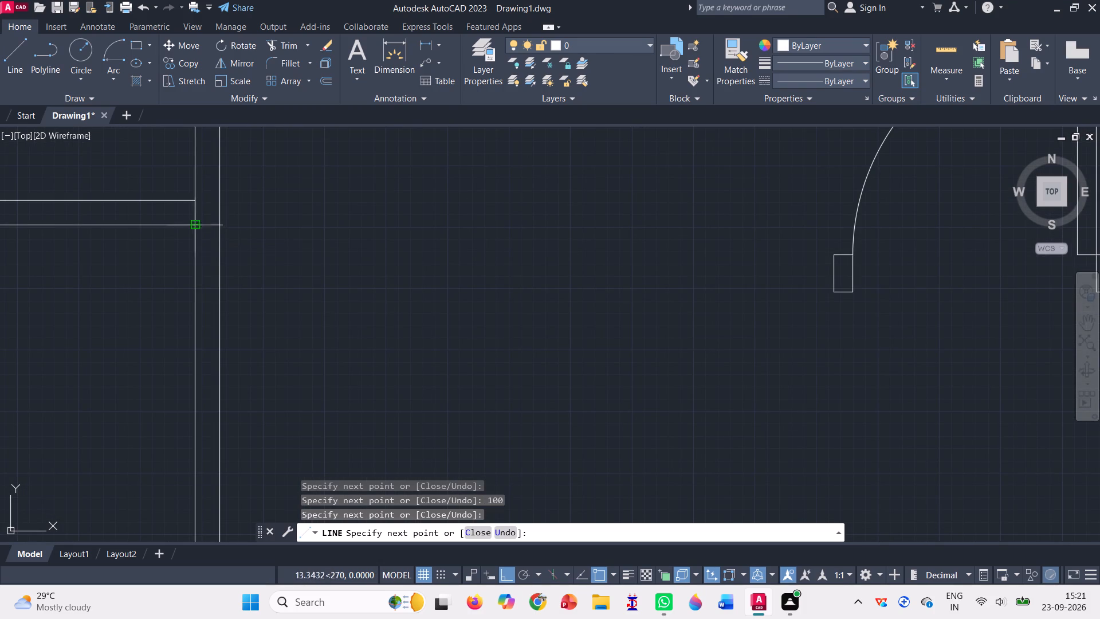
scroll(367, 280, "down", 2)
scroll(459, 293, "down", 2)
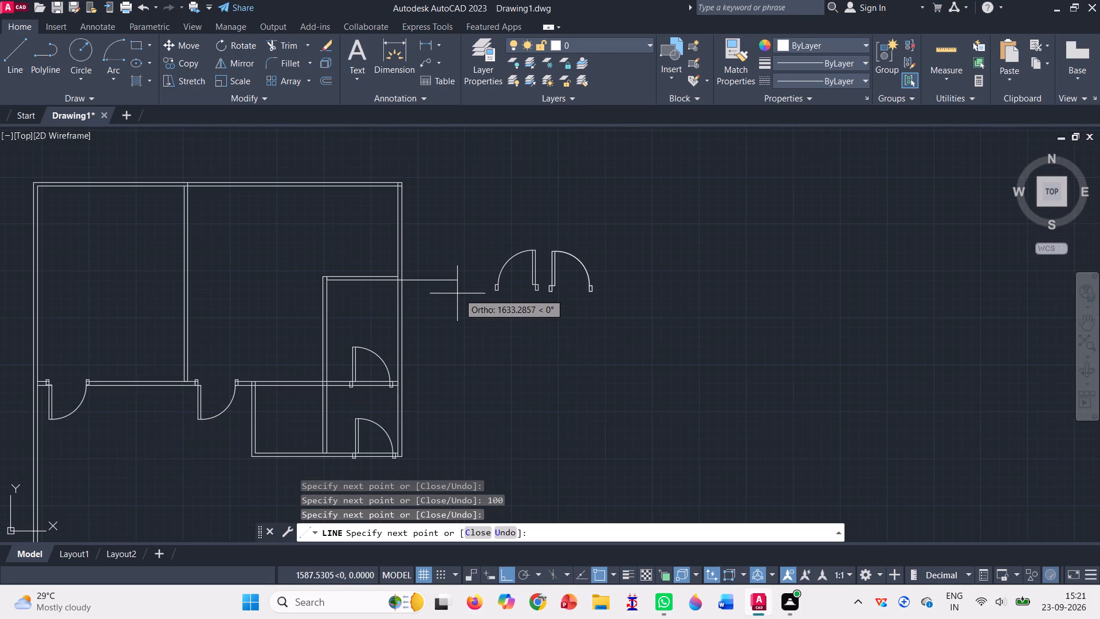
key("Escape")
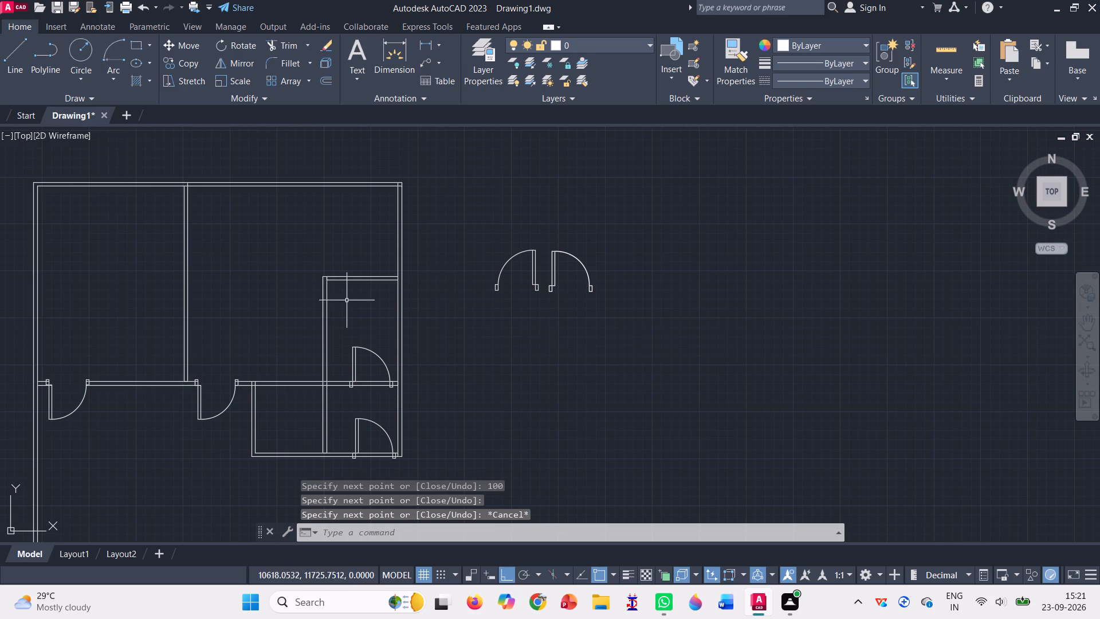
Rotate the left spare door symbol outside the plan by 90° about its left jamb's bottom-left corner.
scroll(763, 343, "down", 1)
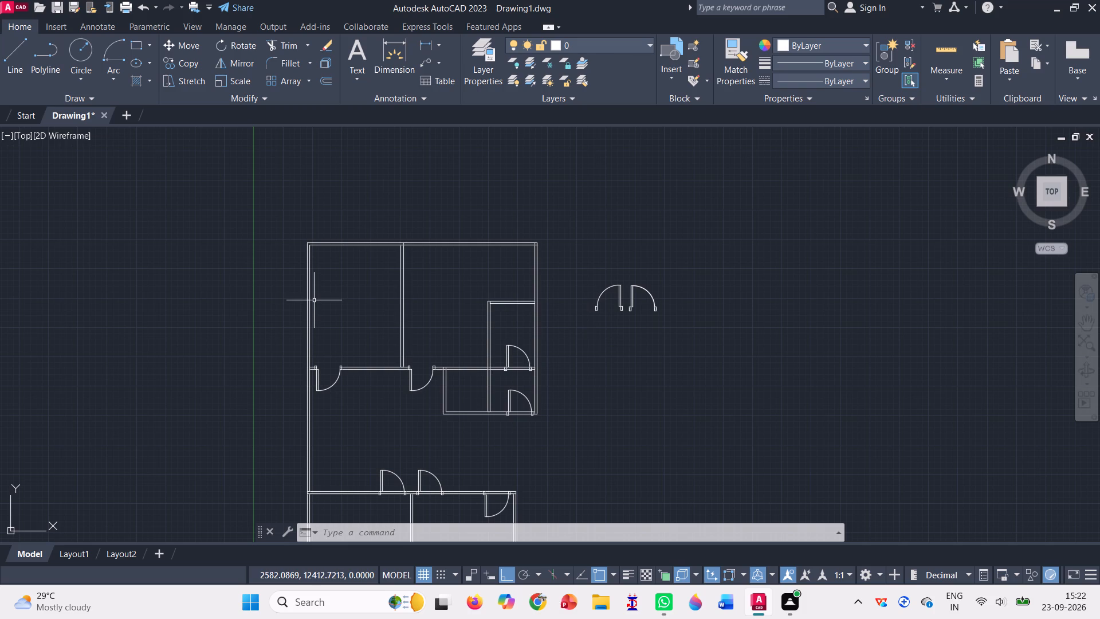
left_click(224, 48)
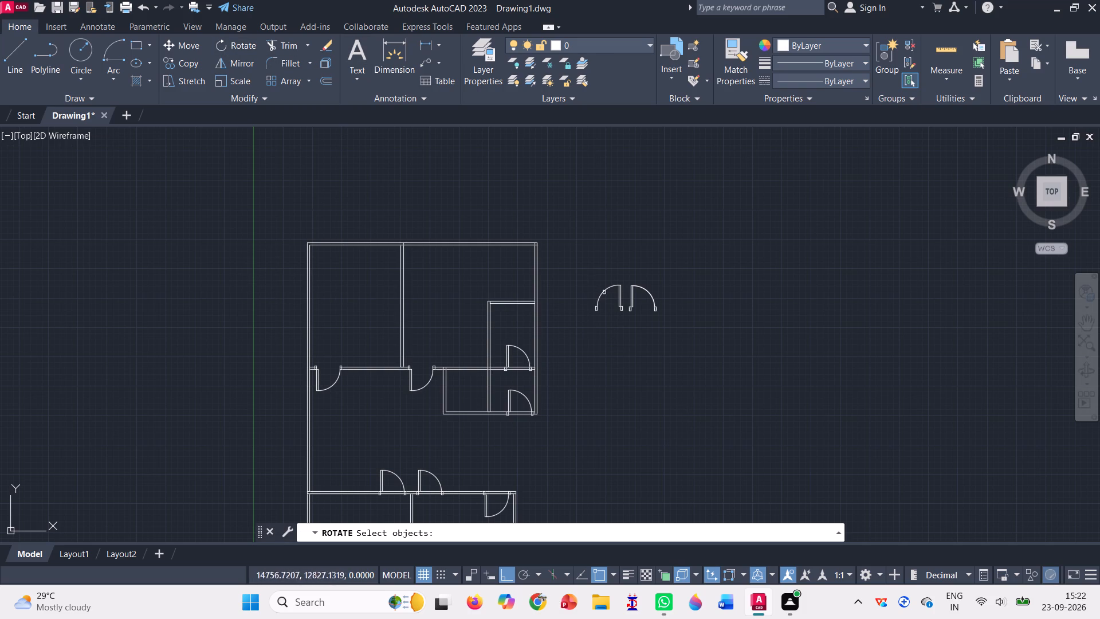
left_click_drag(582, 277, 624, 291)
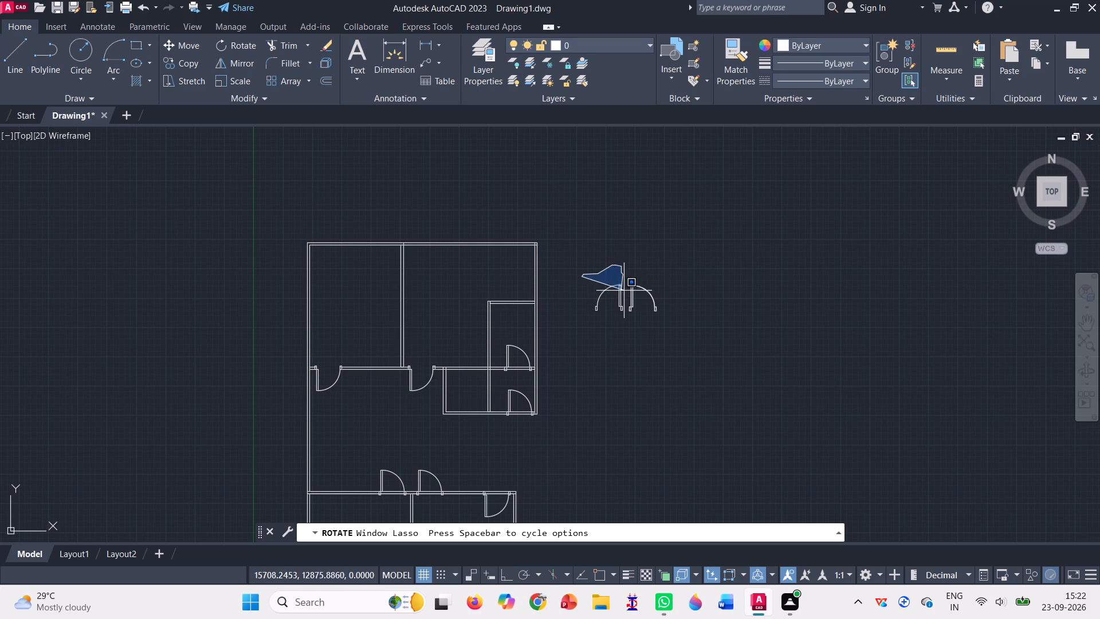
left_click_drag(624, 291, 588, 321)
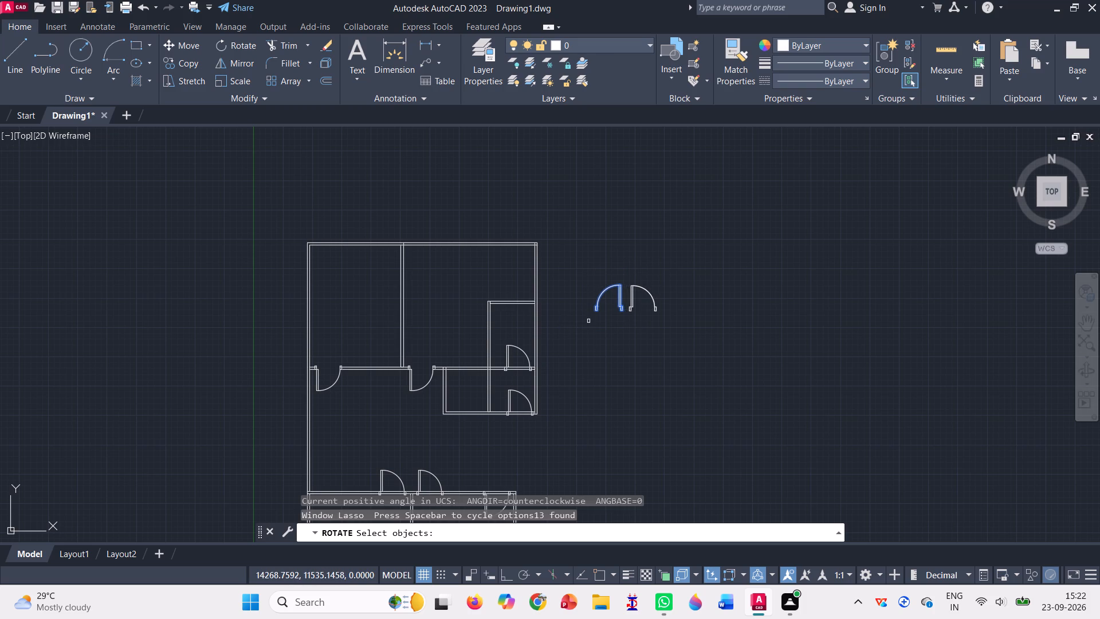
key("Return")
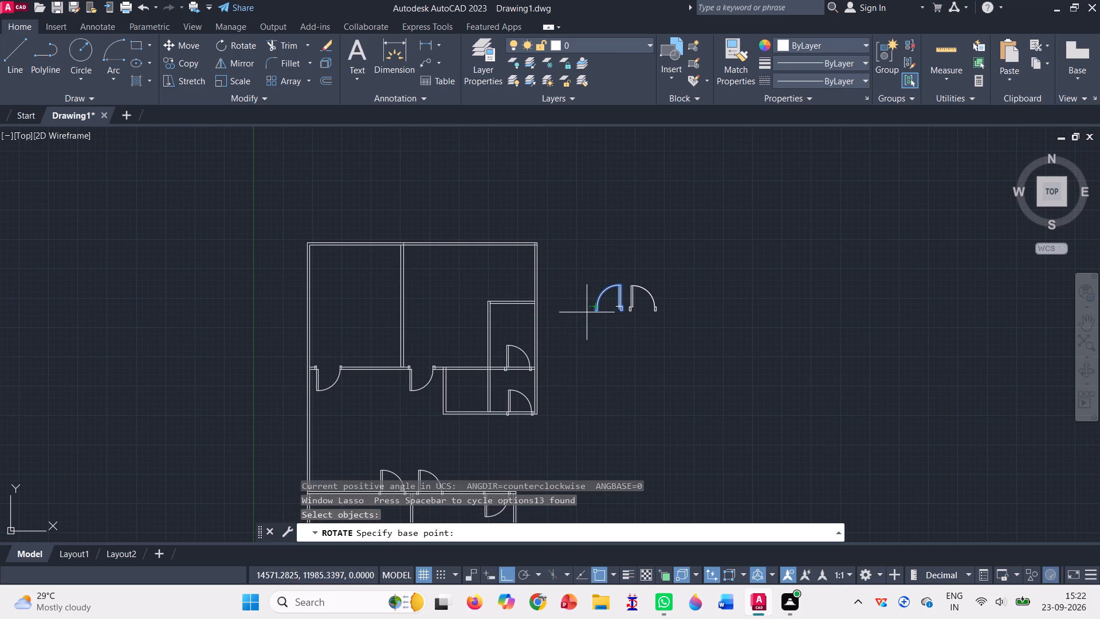
scroll(587, 312, "up", 3)
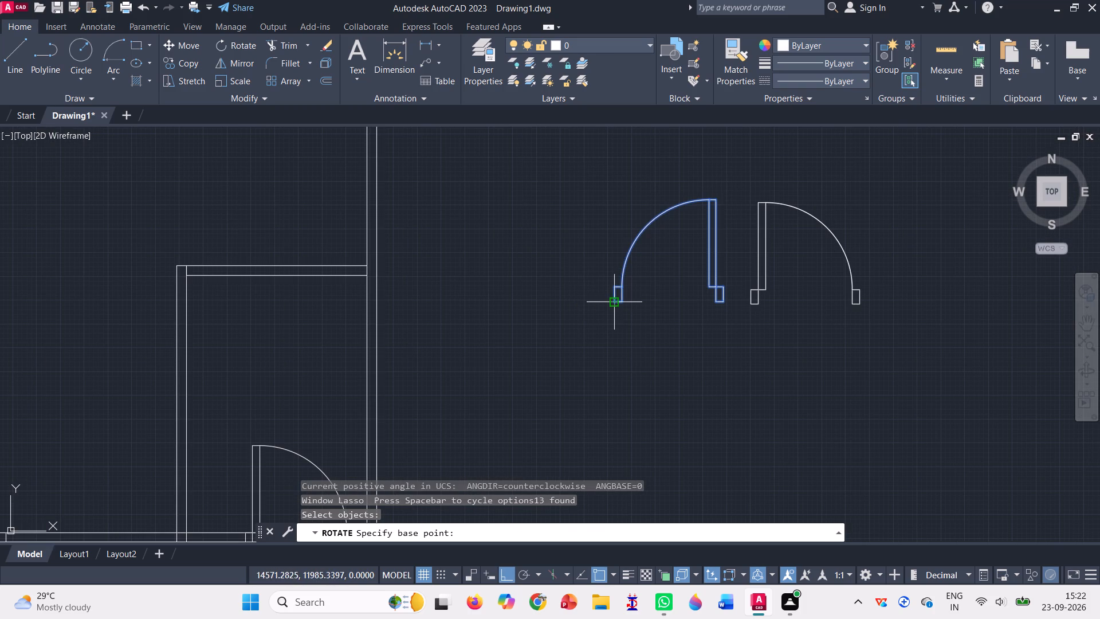
left_click(614, 304)
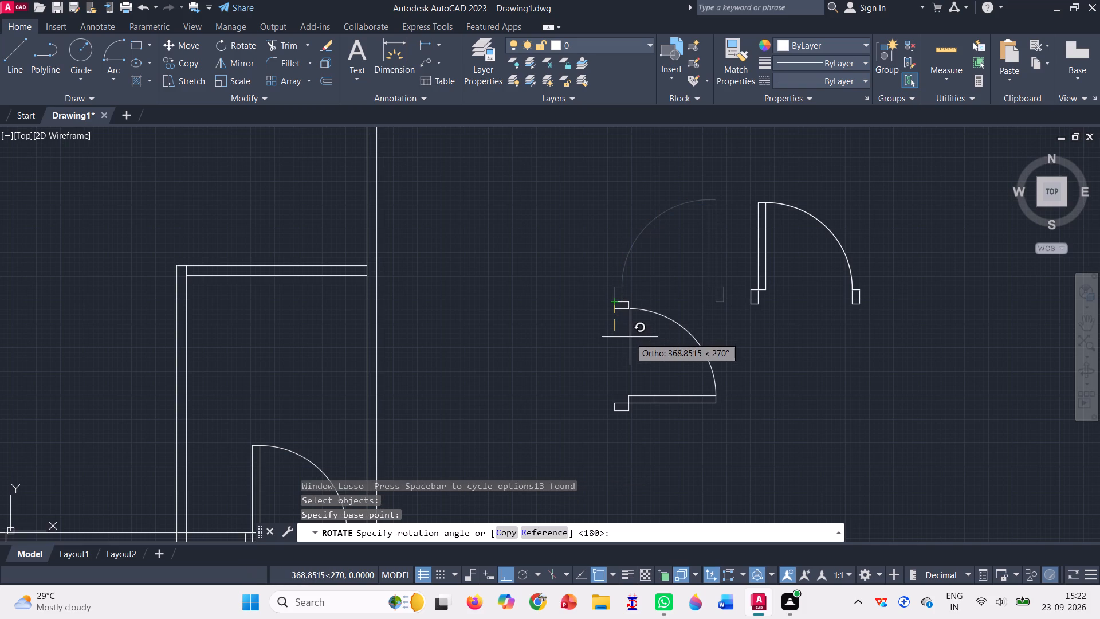
left_click(599, 250)
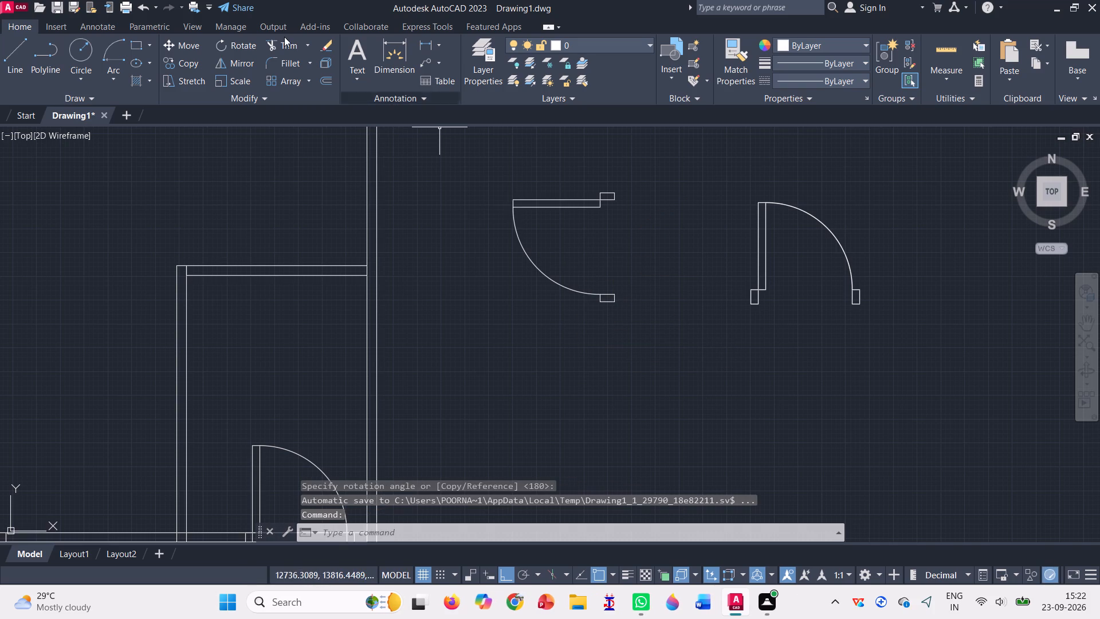
Copy the left spare door symbol by its upper jamb's top-right corner onto the partition between the two lower small rooms, just below the cross wall.
left_click(180, 63)
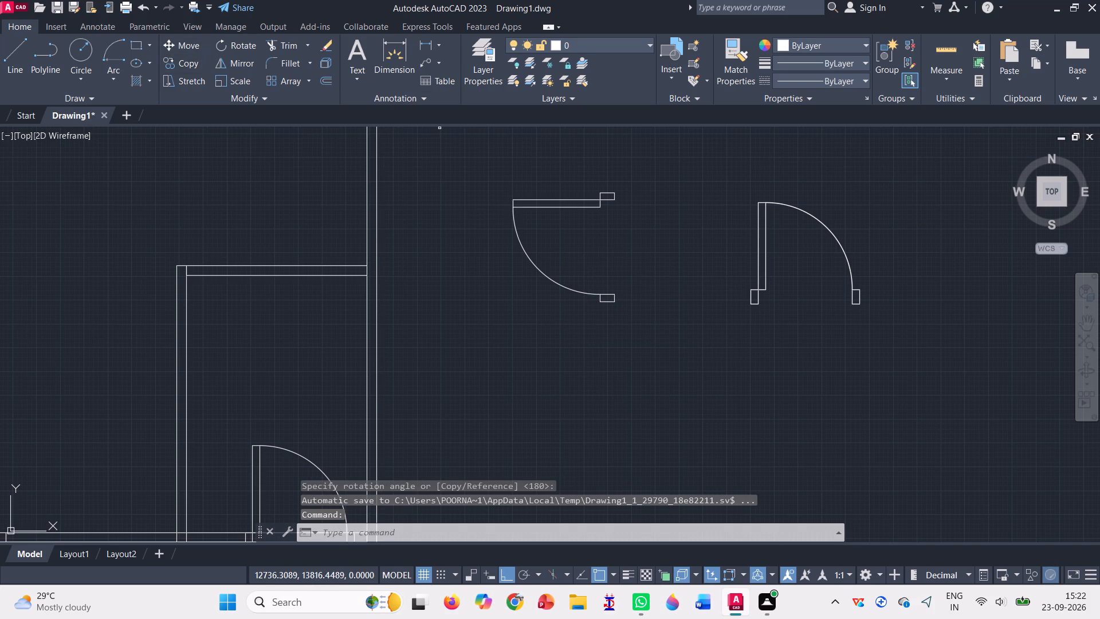
left_click_drag(449, 226, 659, 234)
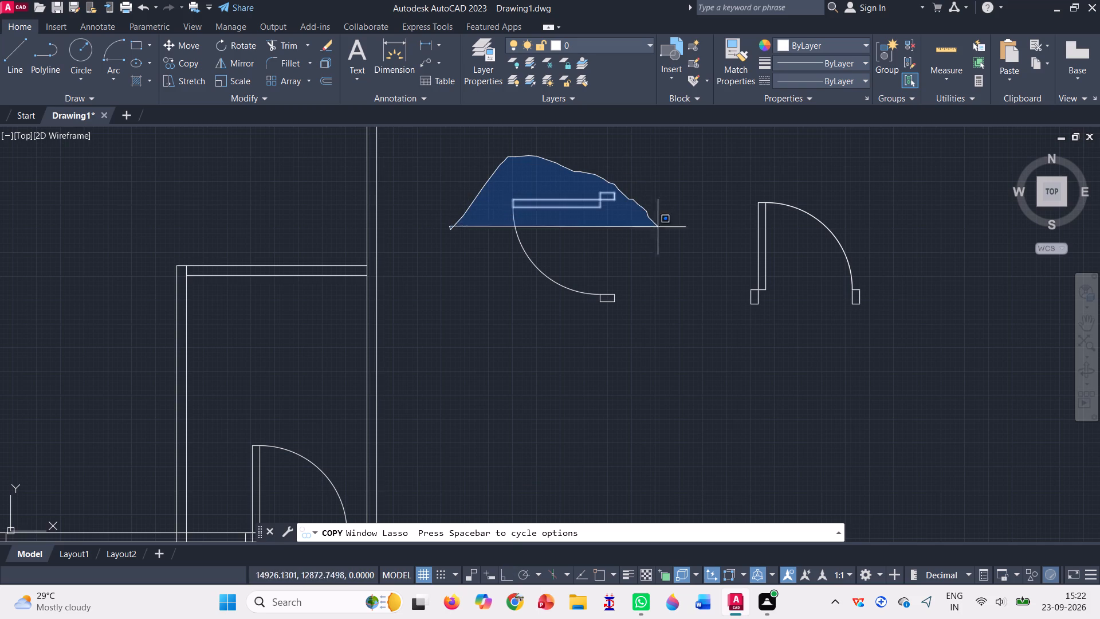
left_click_drag(659, 234, 568, 358)
key("Return")
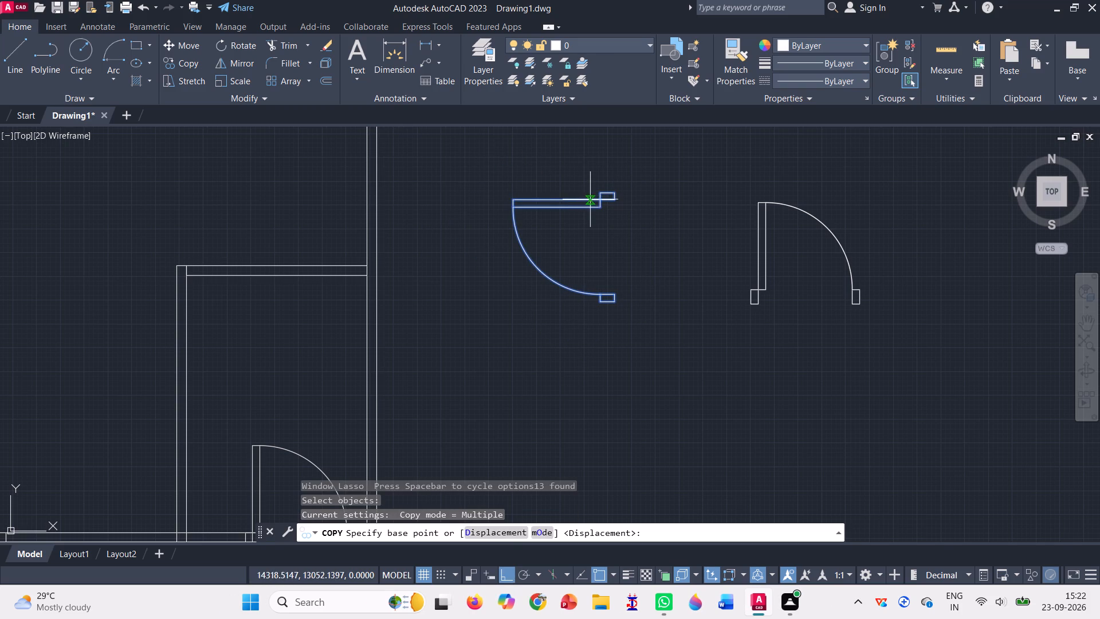
scroll(642, 209, "up", 3)
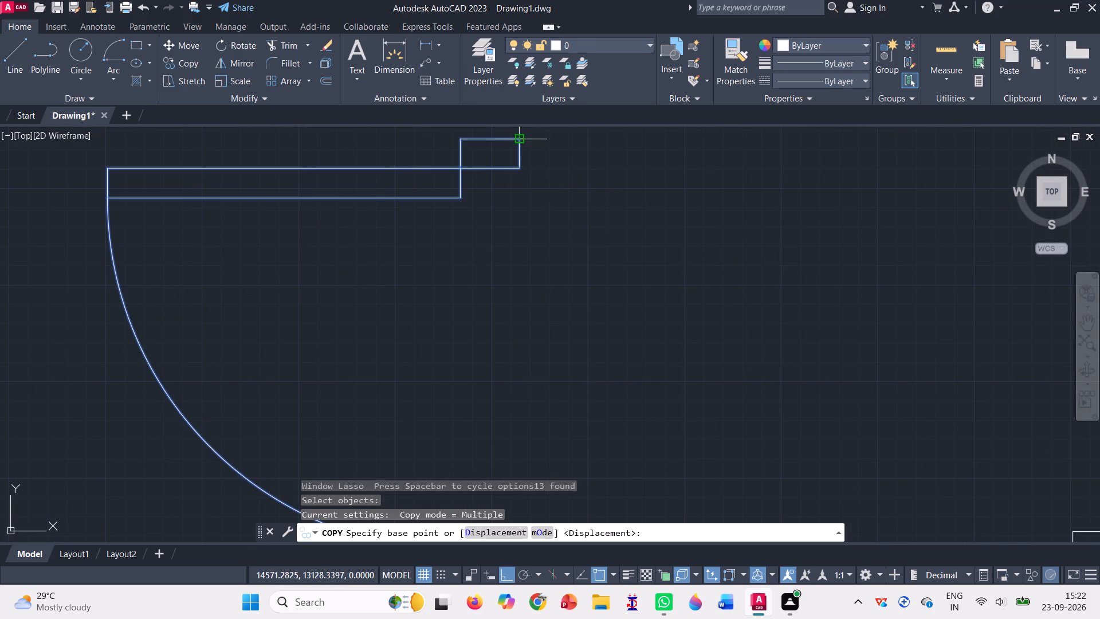
left_click(519, 140)
scroll(618, 217, "down", 6)
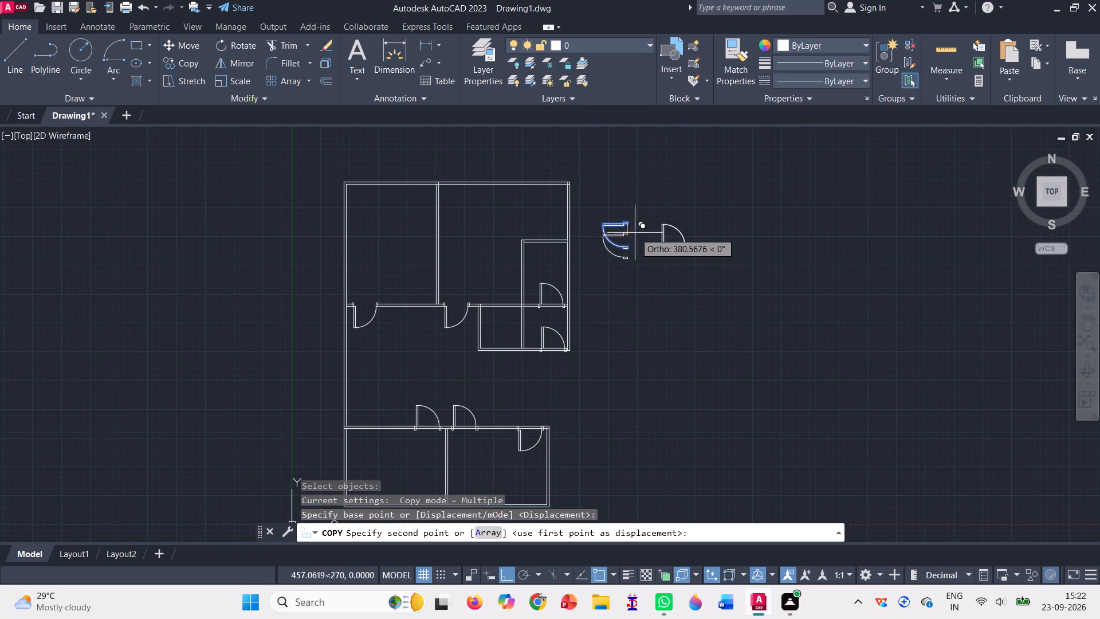
left_click(509, 574)
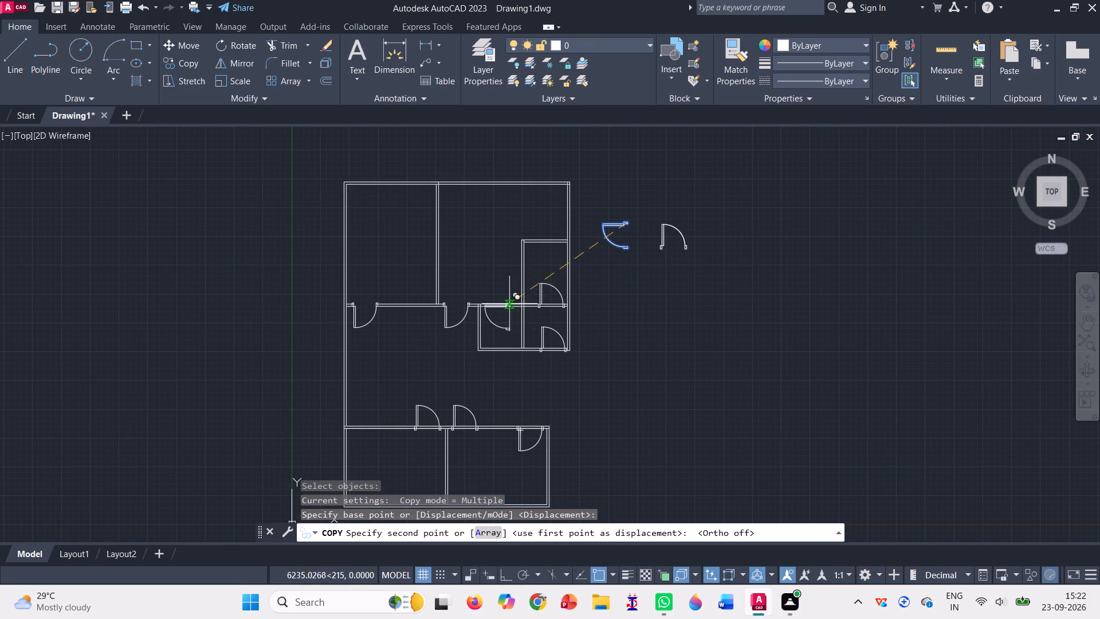
scroll(508, 300, "up", 4)
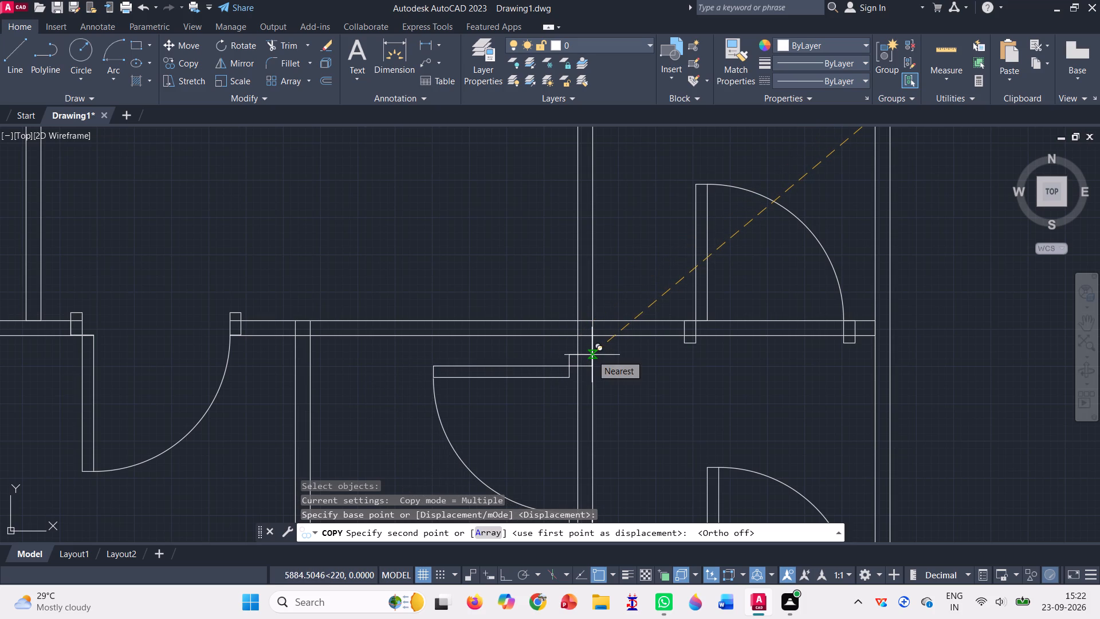
left_click(592, 355)
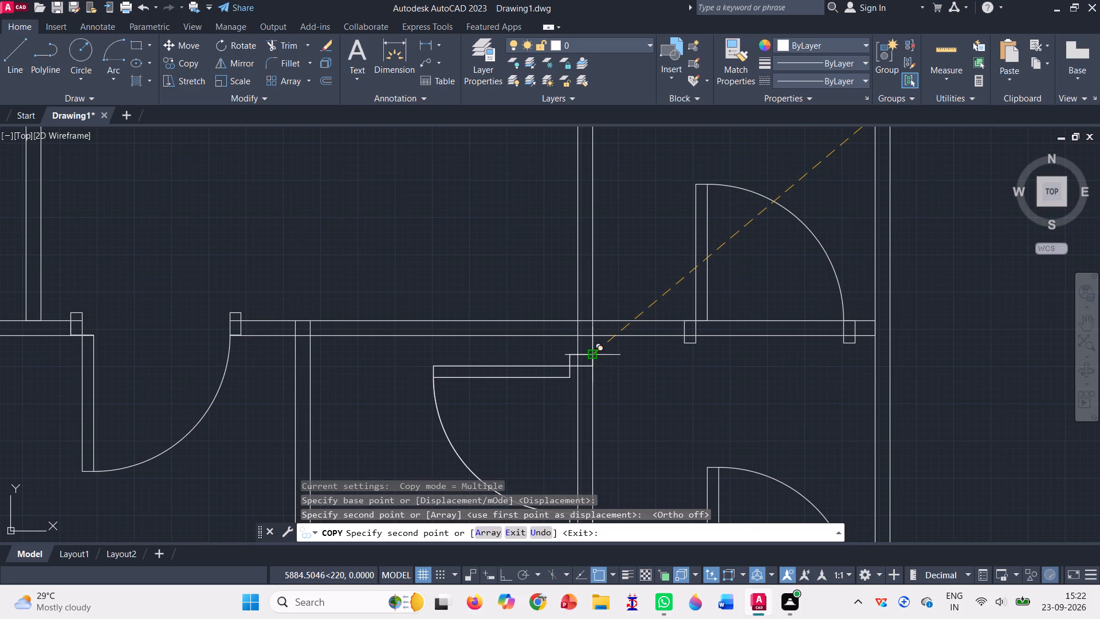
scroll(564, 276, "down", 3)
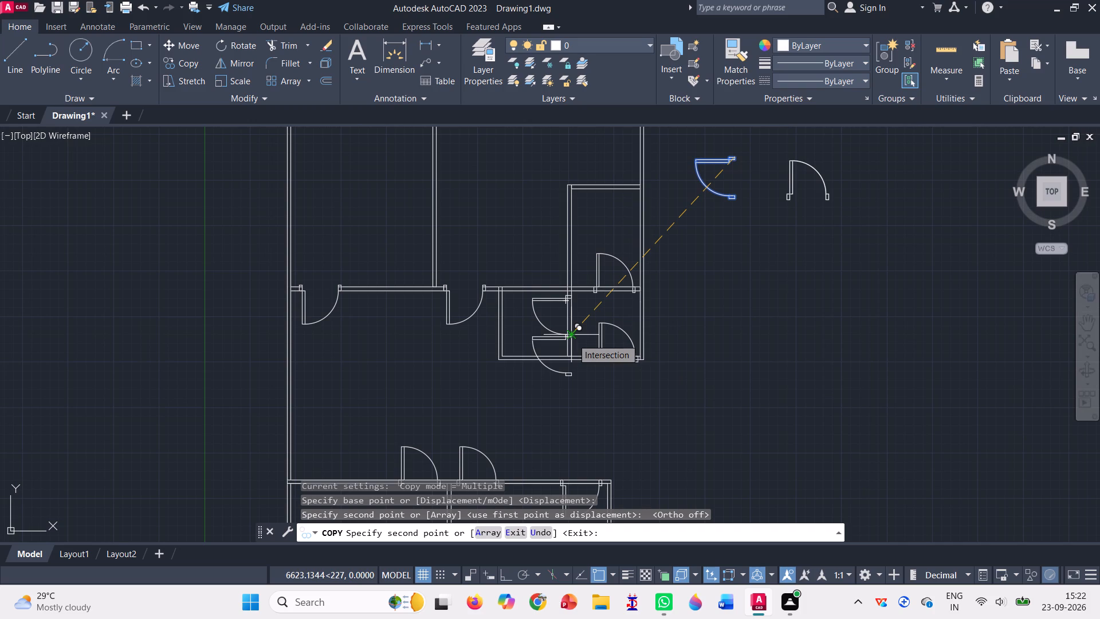
scroll(426, 333, "down", 1)
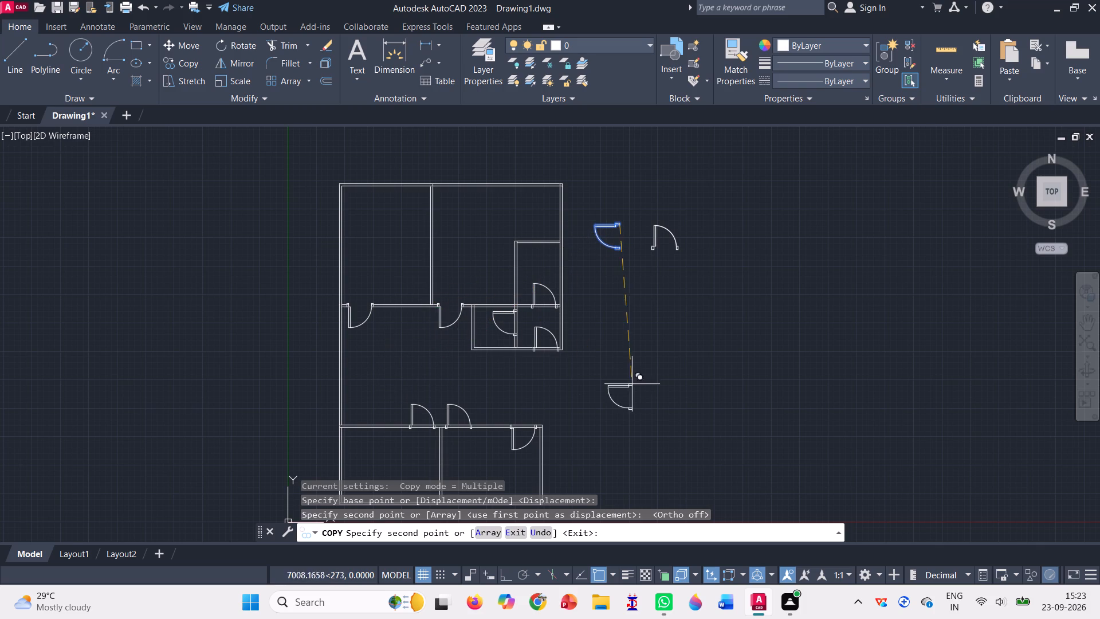
key("Escape")
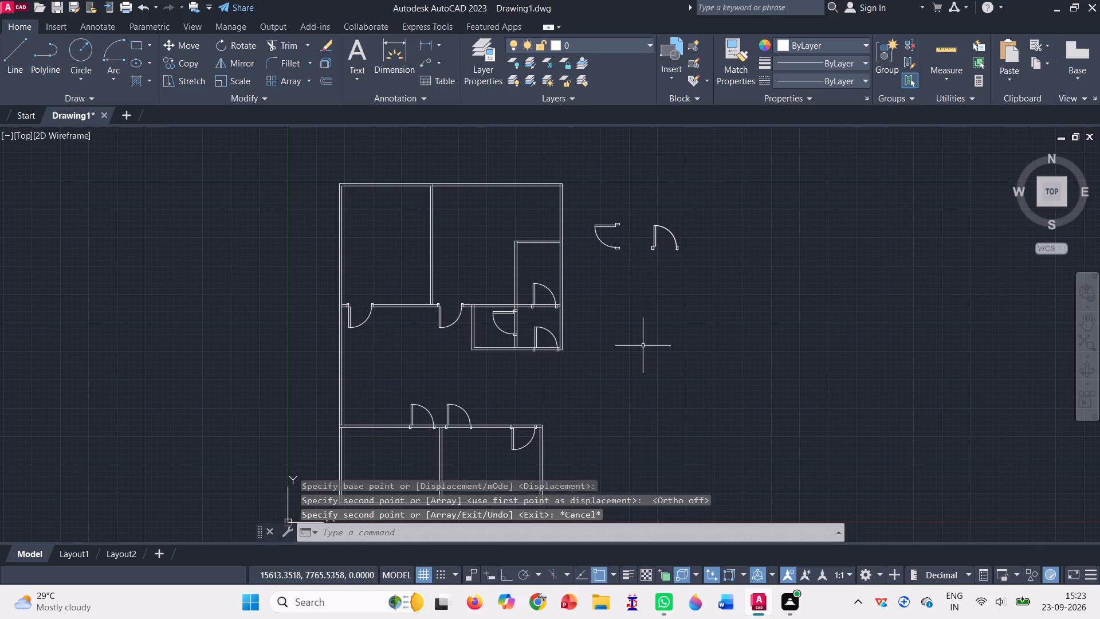
Rotate the right spare door symbol outside the plan by 90° about its left jamb's bottom-left corner.
left_click(220, 37)
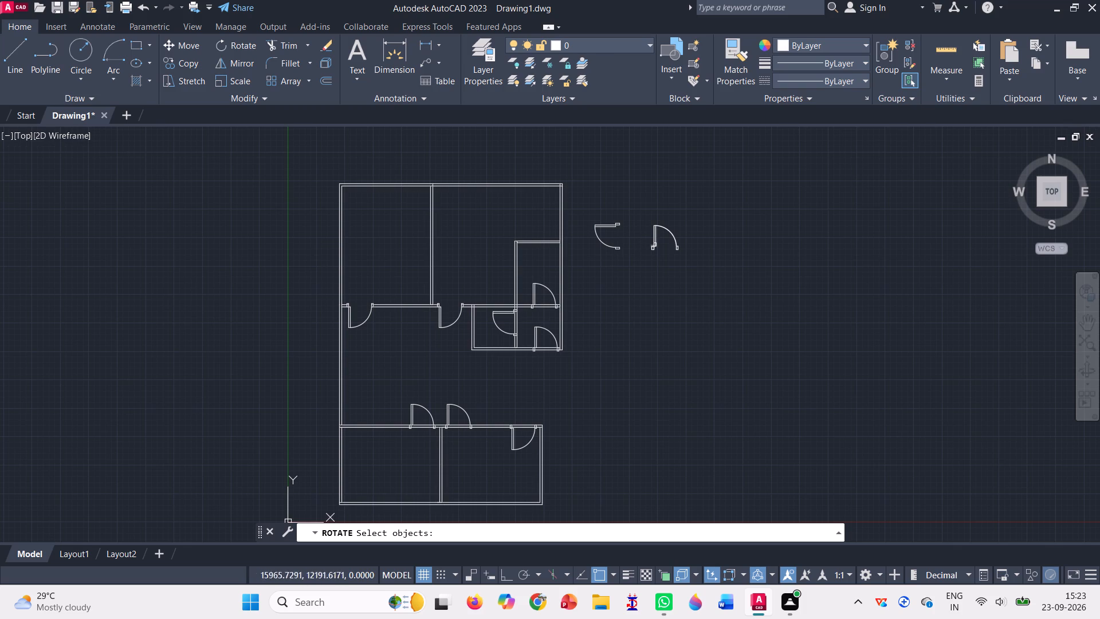
left_click_drag(642, 272, 700, 271)
left_click(702, 271)
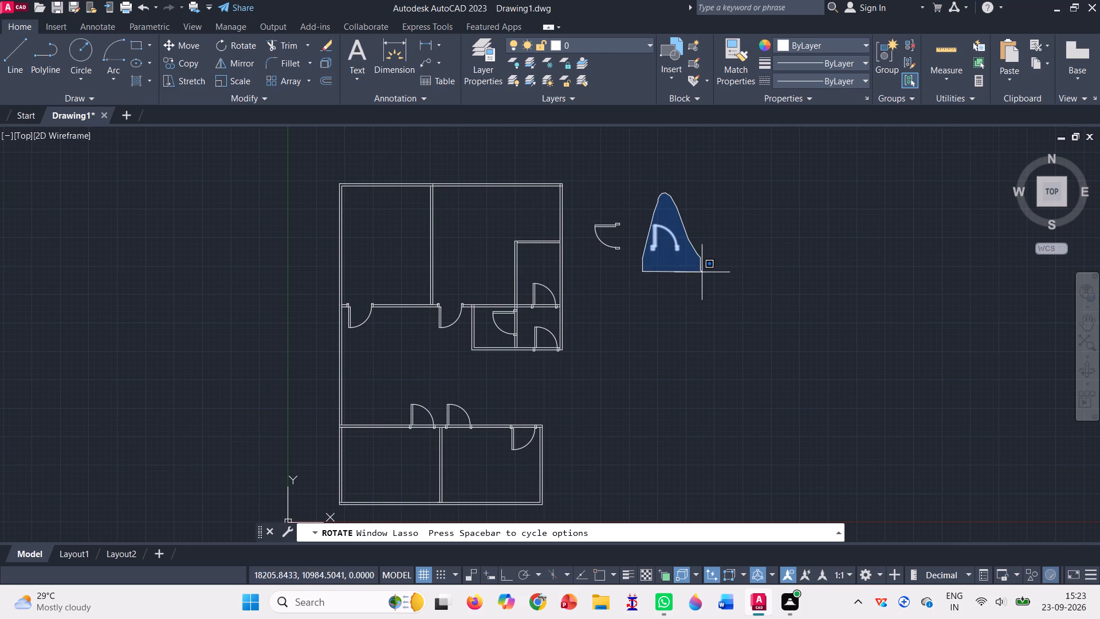
key("Return")
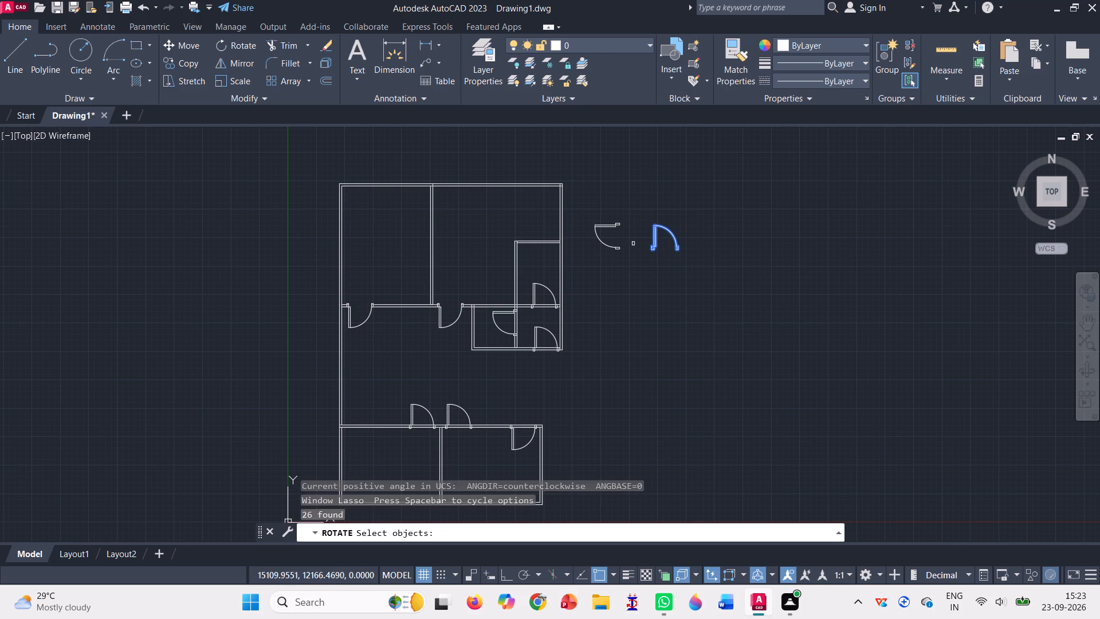
scroll(633, 244, "up", 2)
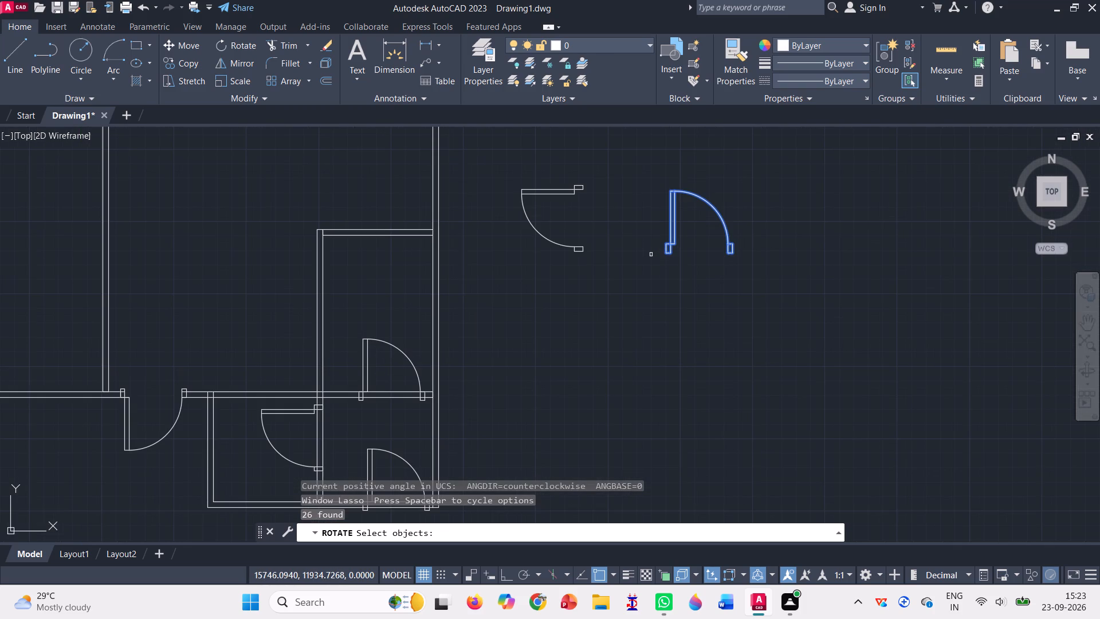
key("Return")
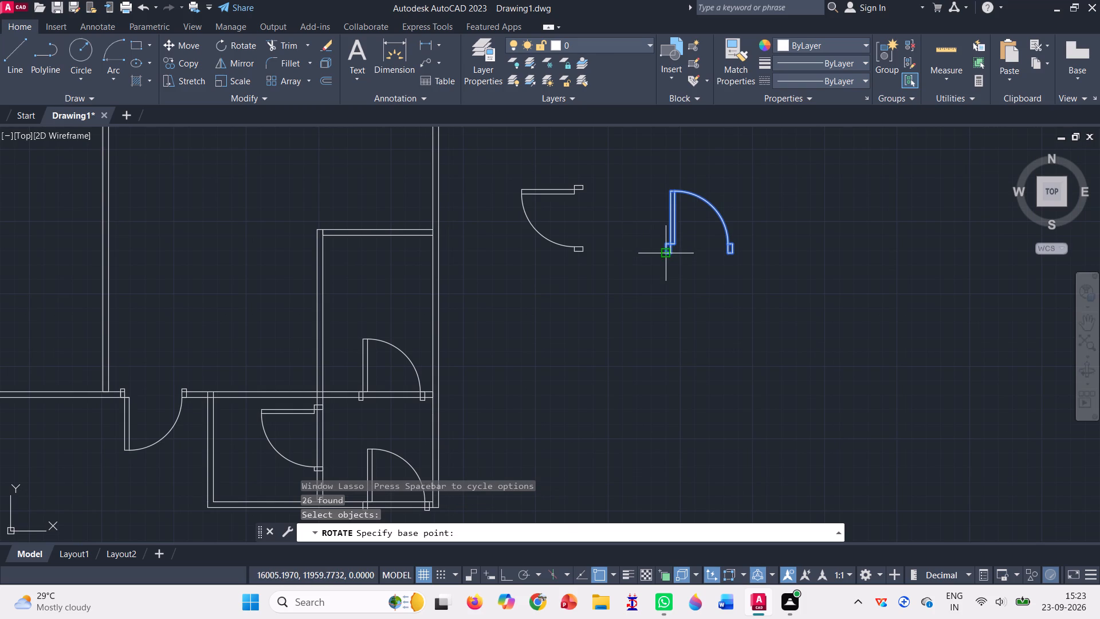
double_click(662, 253)
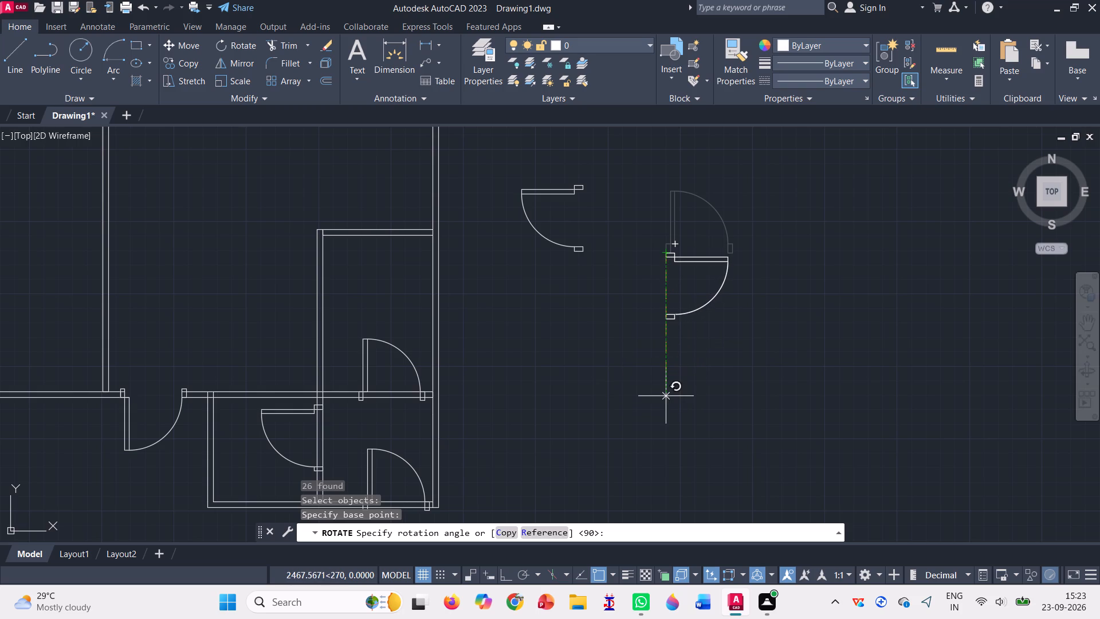
key("Return")
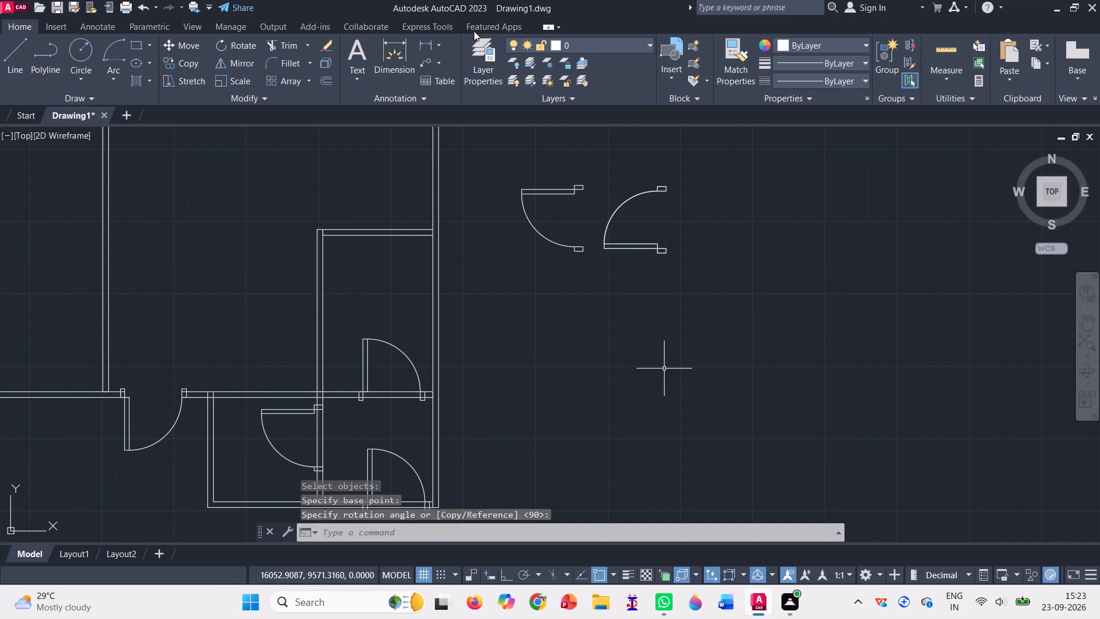
Rotate the same spare door symbol by 180° about its lower jamb's bottom-right corner.
left_click(221, 46)
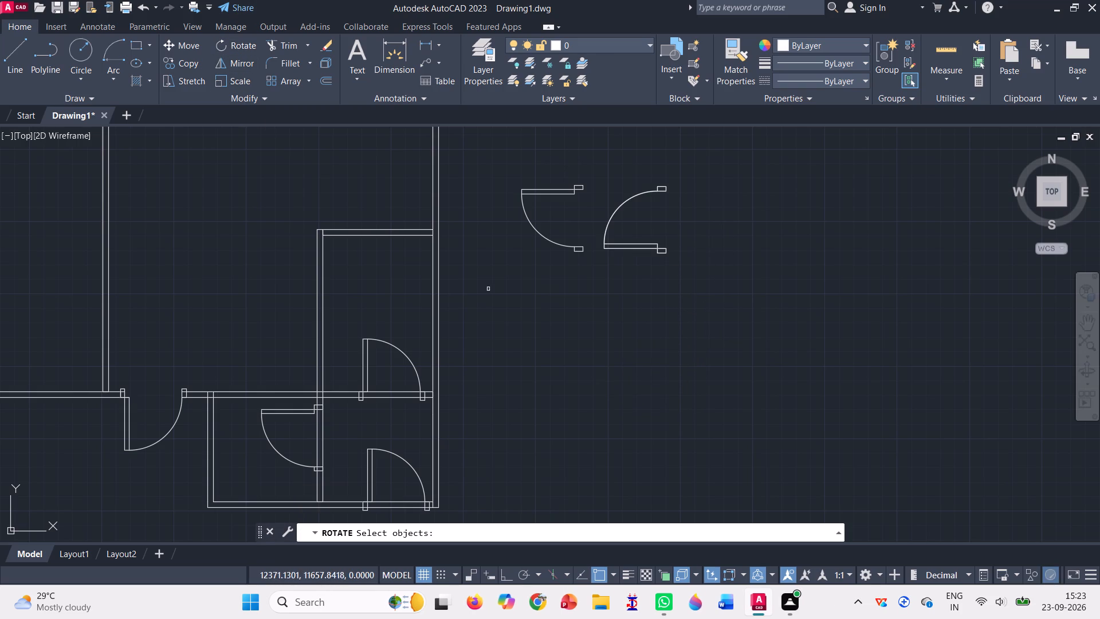
left_click_drag(598, 279, 732, 265)
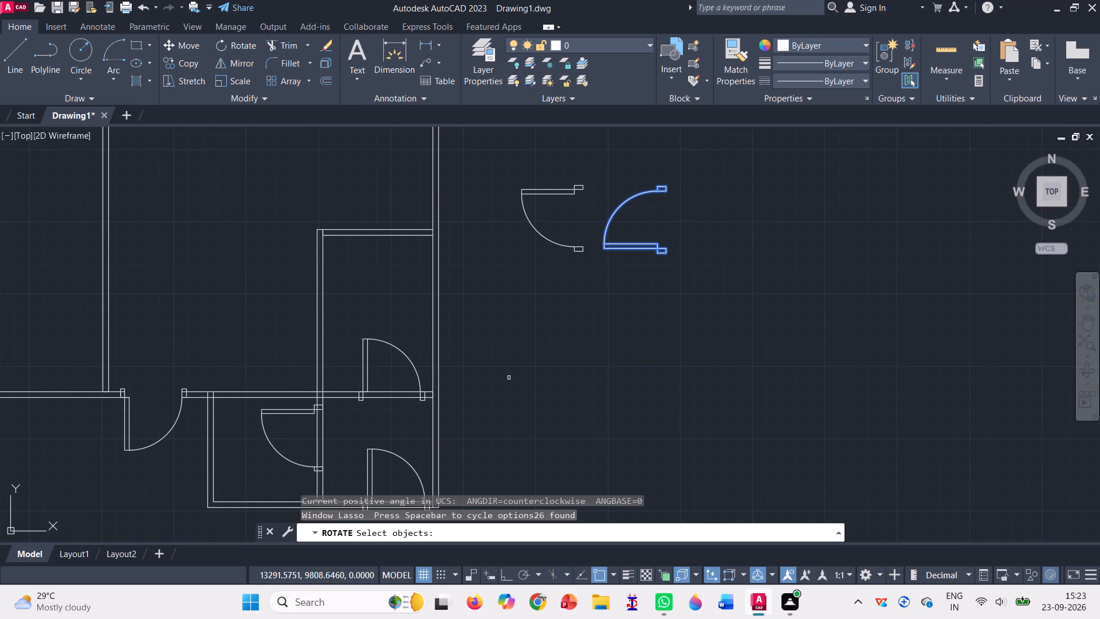
key("Return")
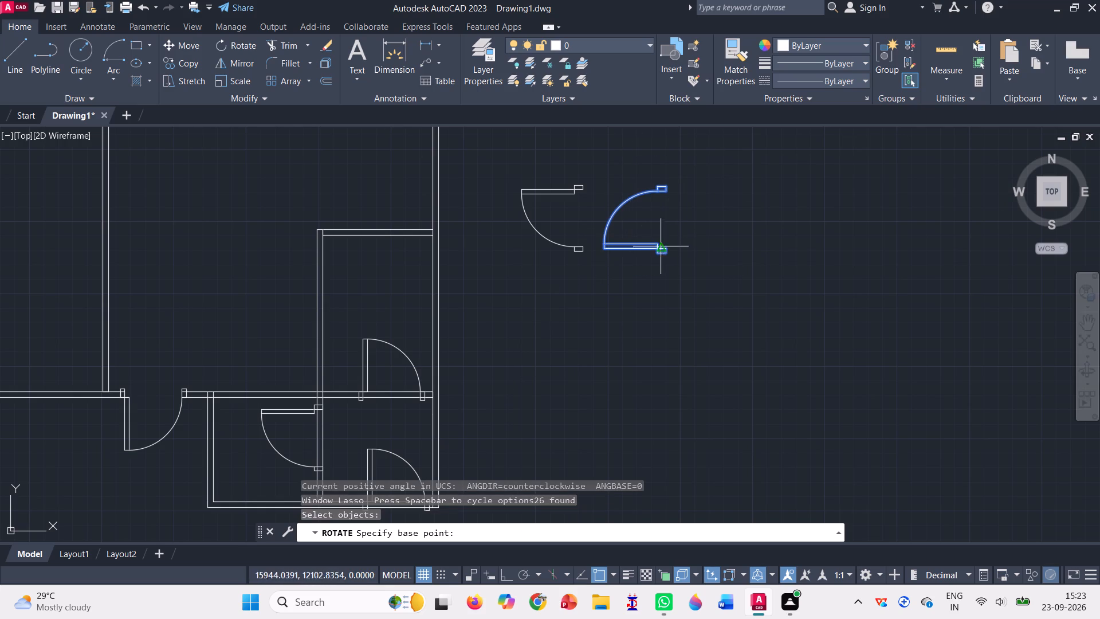
scroll(667, 254, "up", 4)
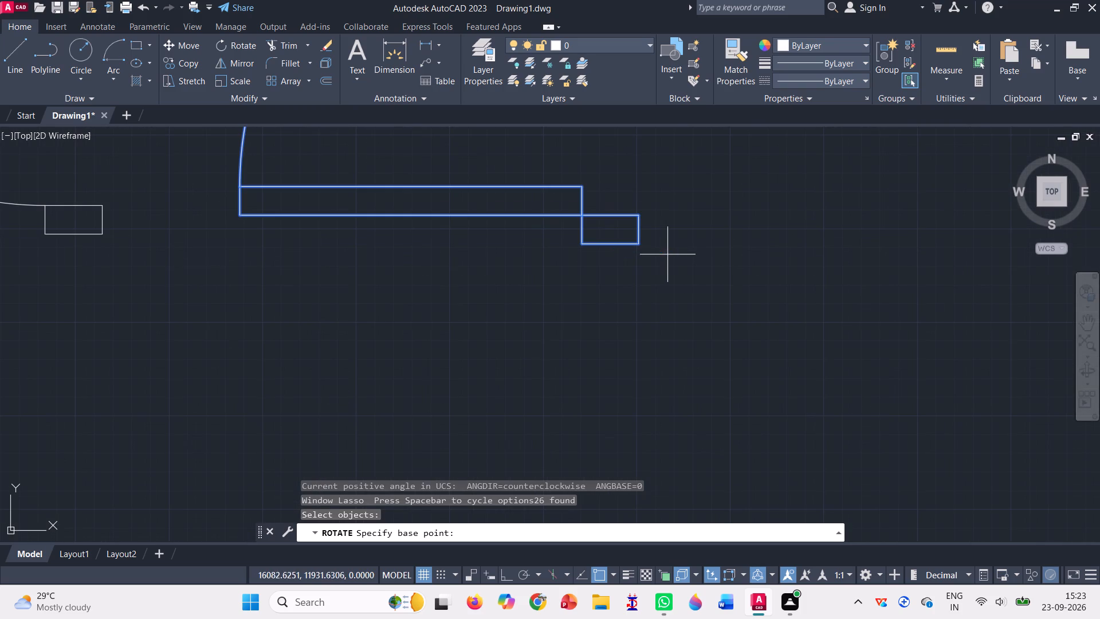
left_click(634, 242)
scroll(690, 234, "down", 2)
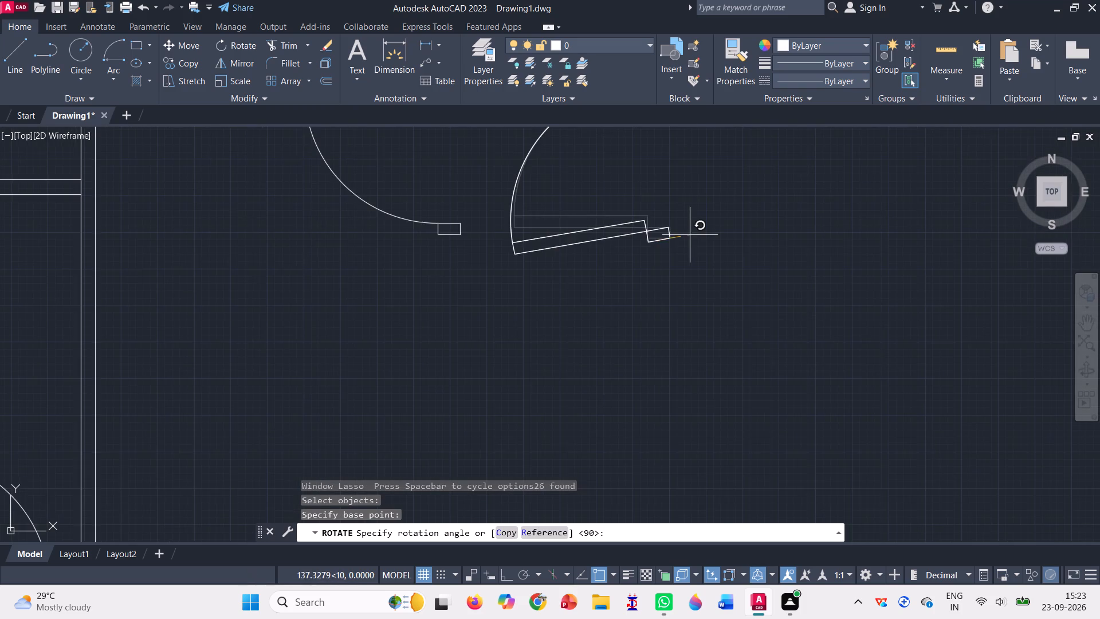
scroll(690, 235, "down", 1)
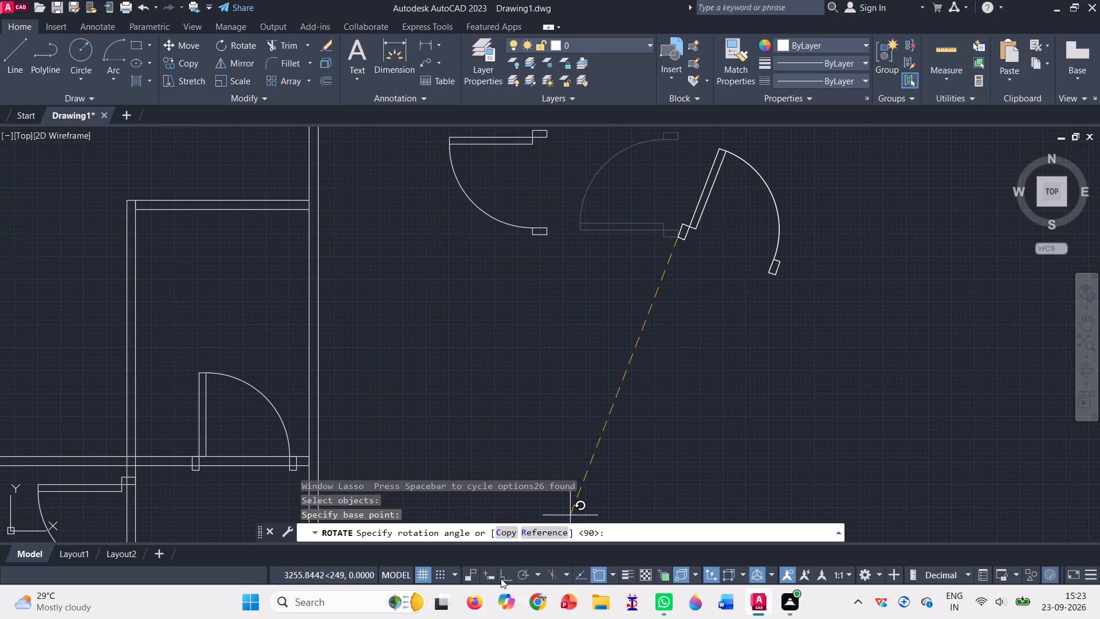
left_click(502, 575)
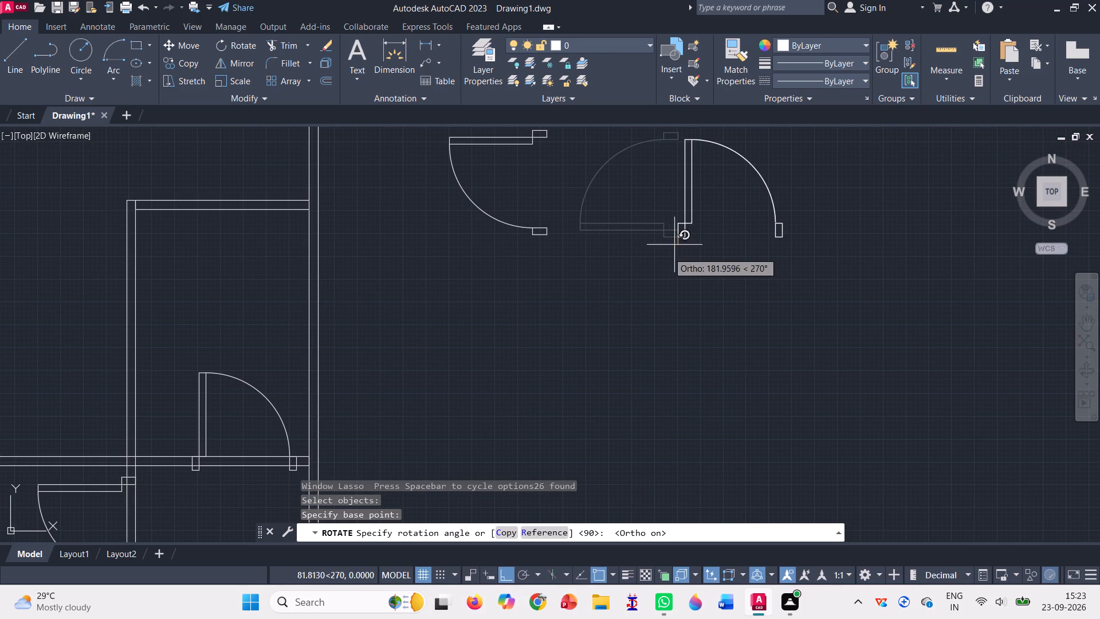
left_click(628, 251)
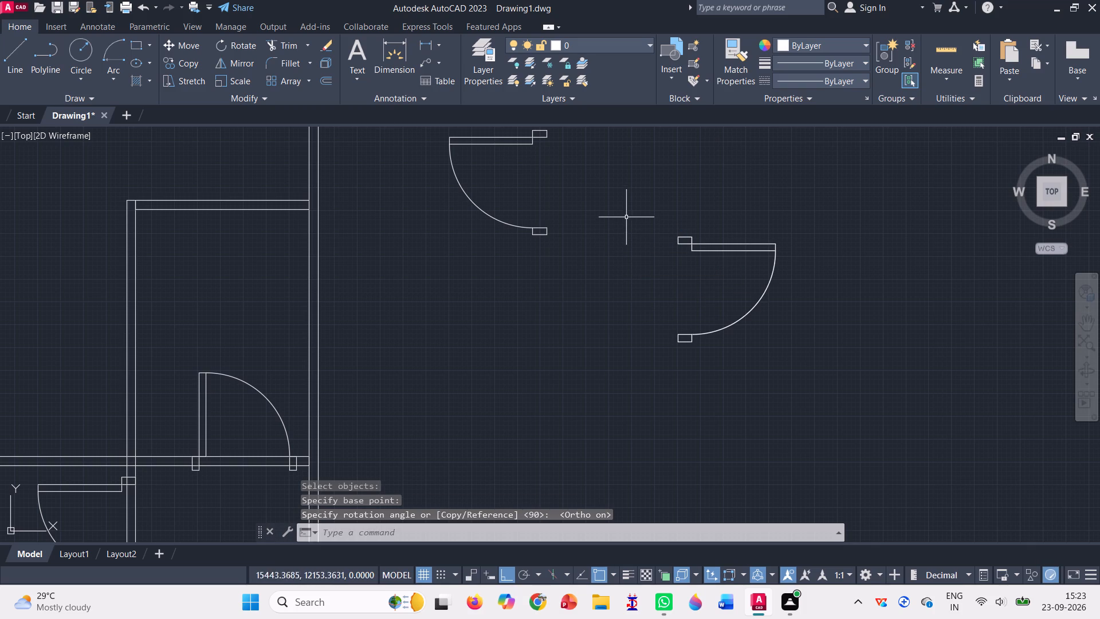
Move the right spare door symbol by its upper jamb's top-left corner onto the partition between the two upper rooms, near its top end.
left_click(179, 48)
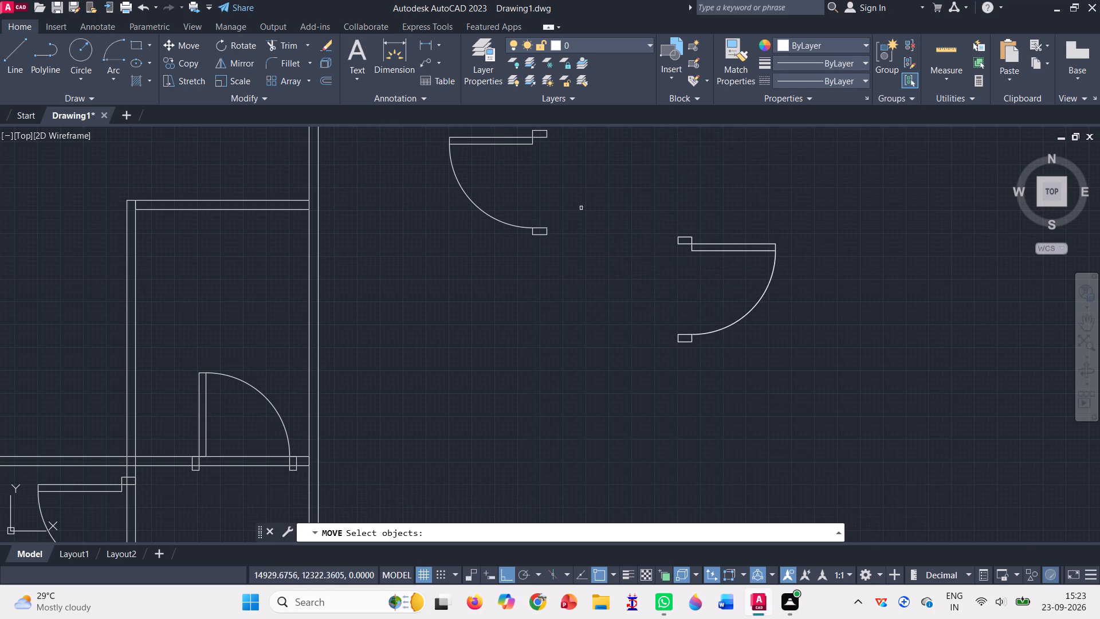
left_click_drag(649, 272, 614, 401)
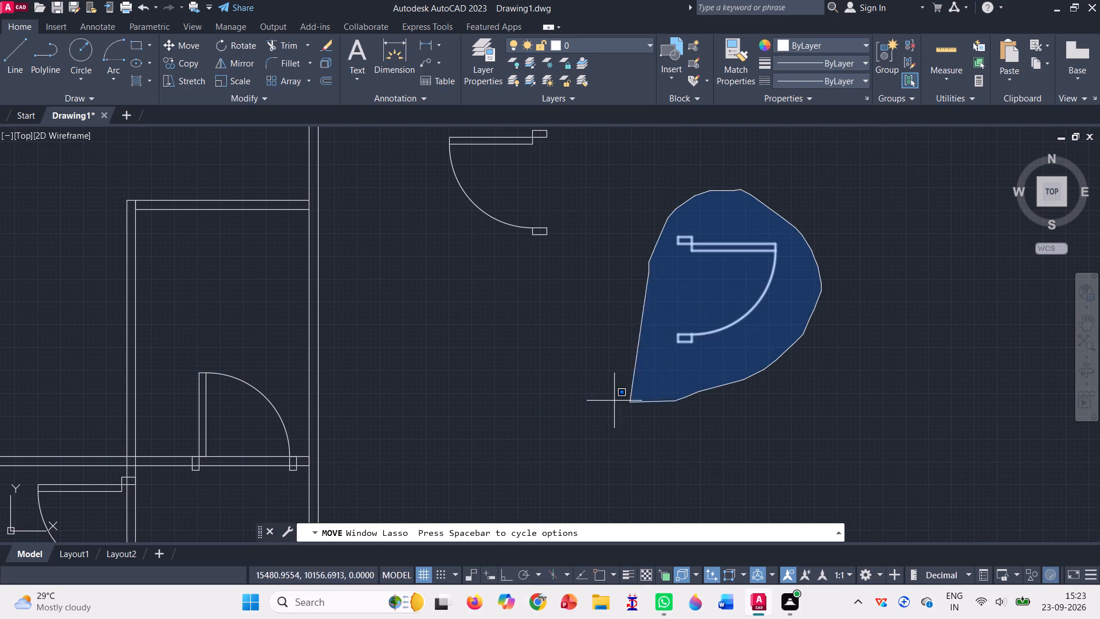
left_click_drag(614, 401, 612, 401)
left_click(612, 401)
key("Return")
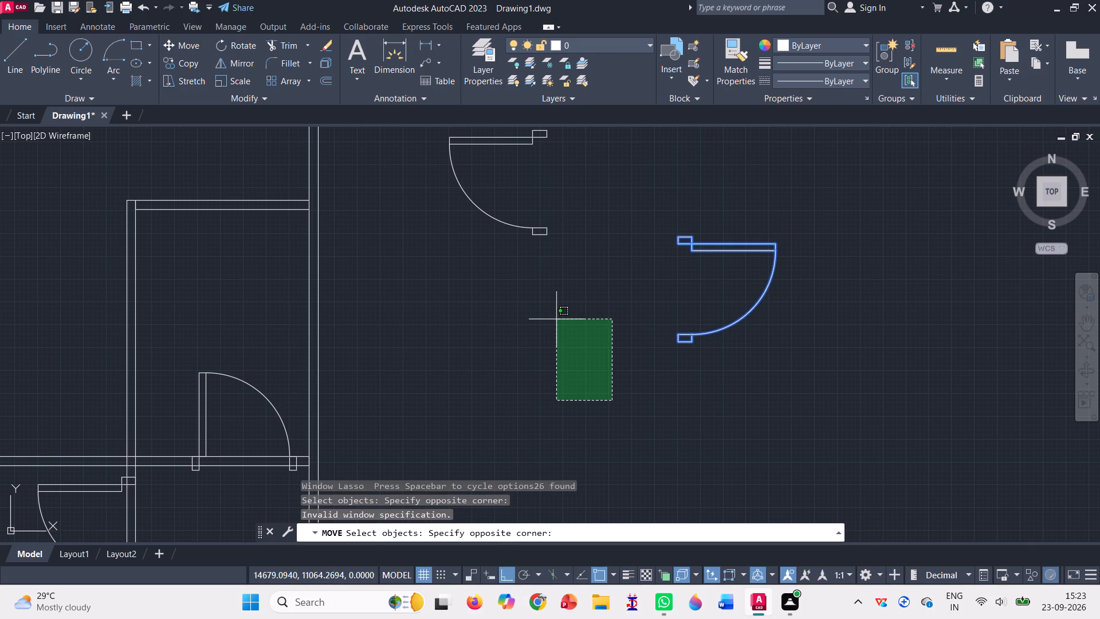
left_click(621, 241)
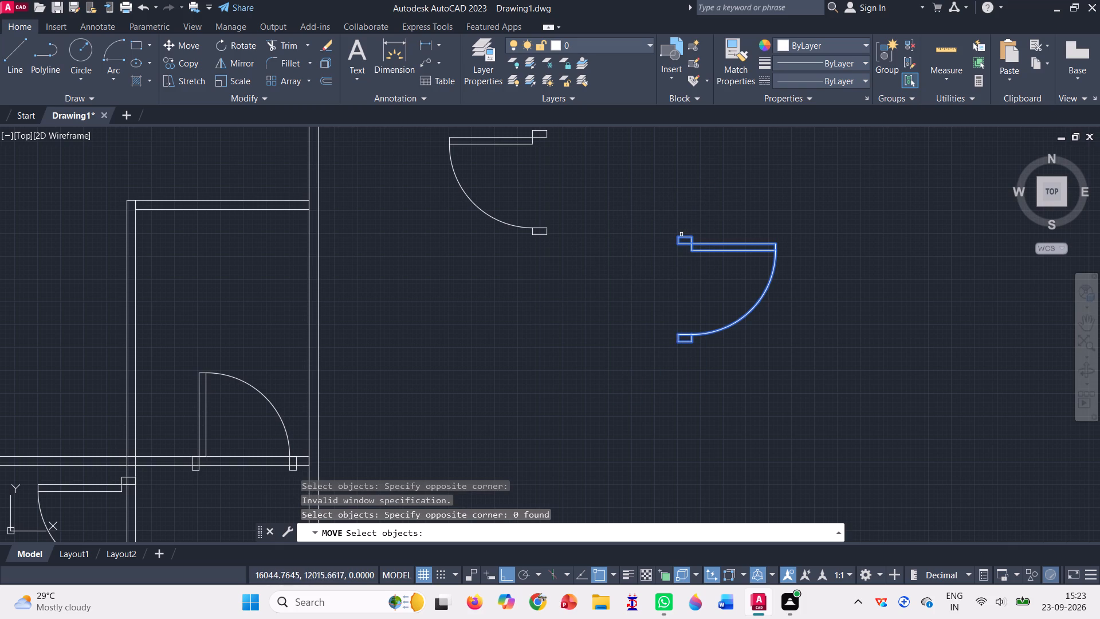
key("Return")
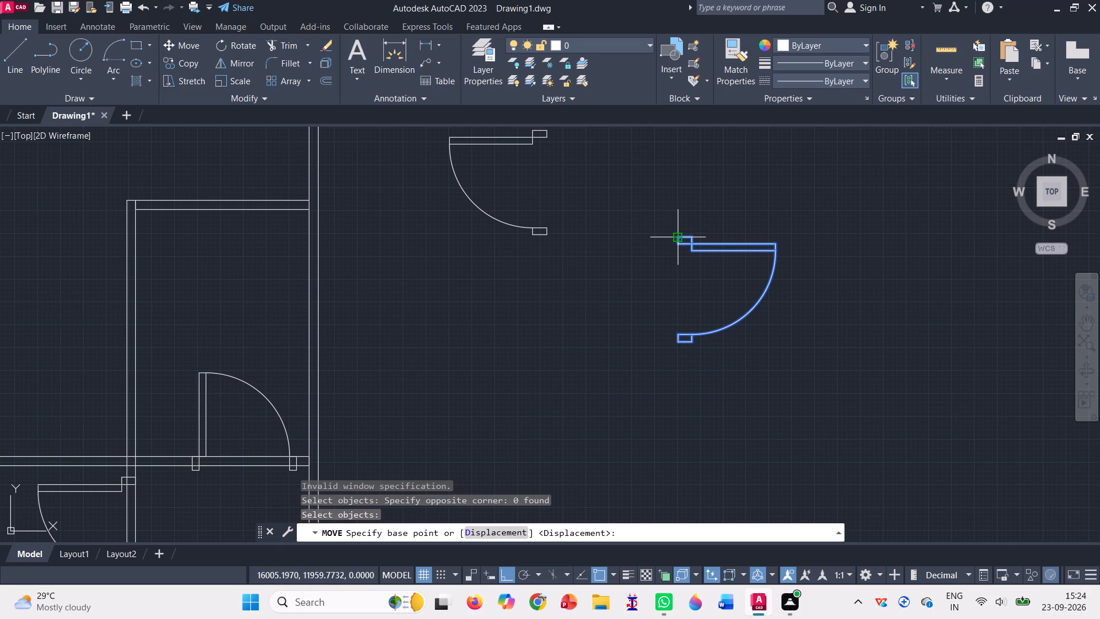
left_click(679, 236)
scroll(669, 283, "down", 3)
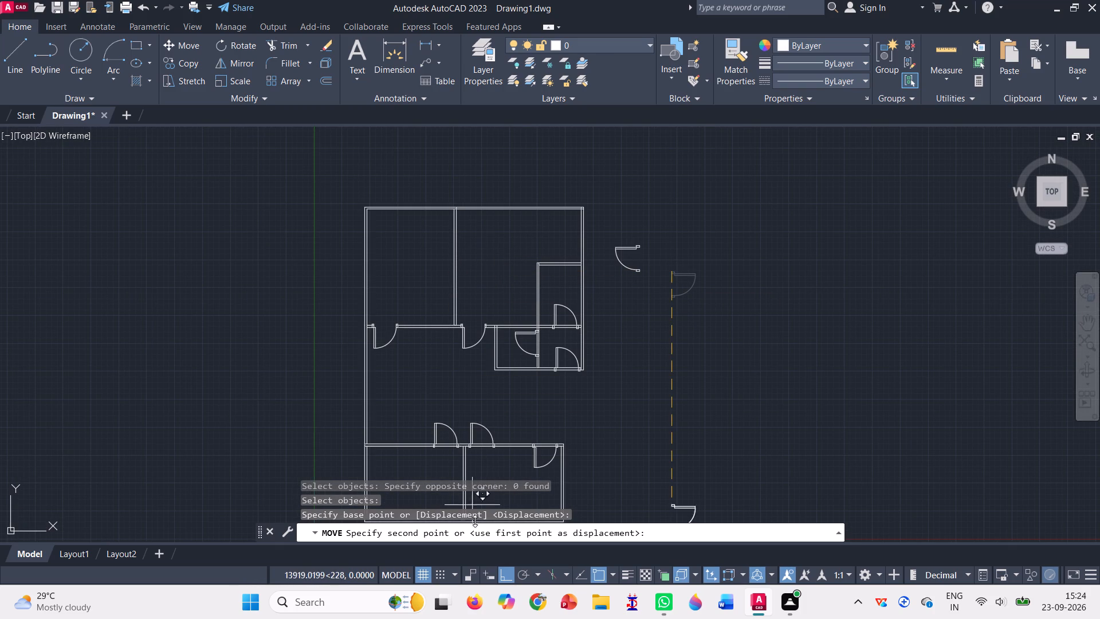
left_click(504, 574)
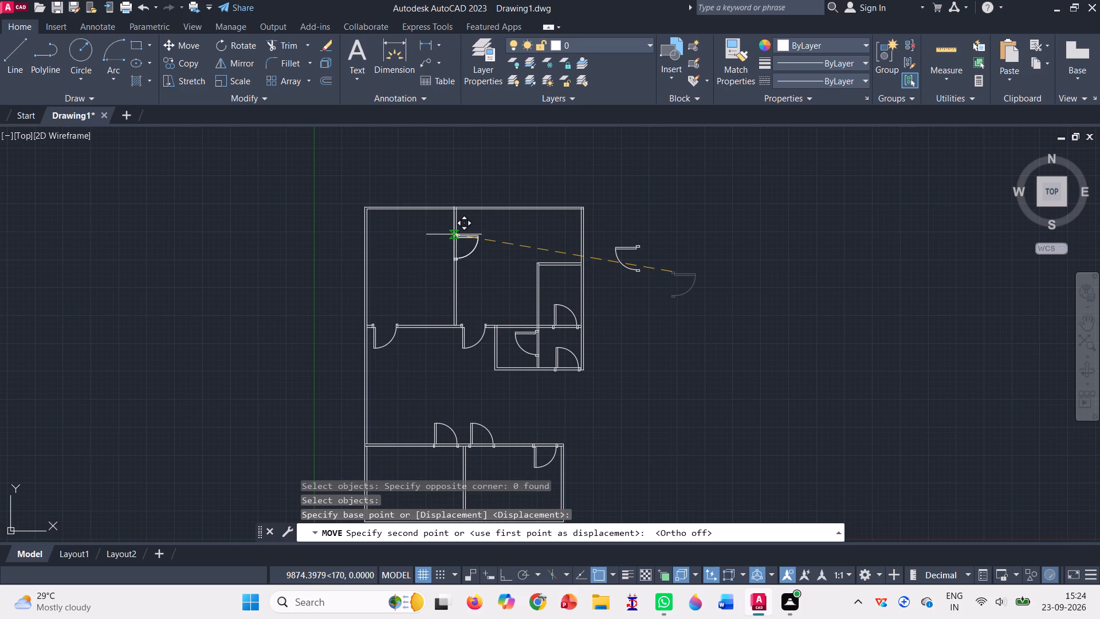
scroll(454, 234, "up", 5)
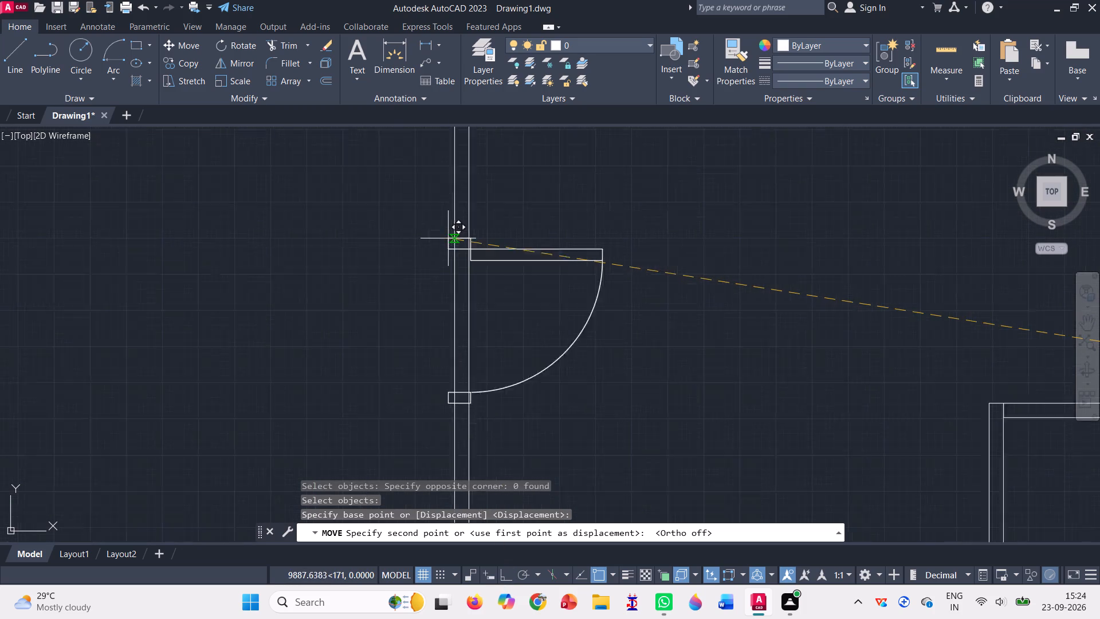
scroll(450, 232, "down", 3)
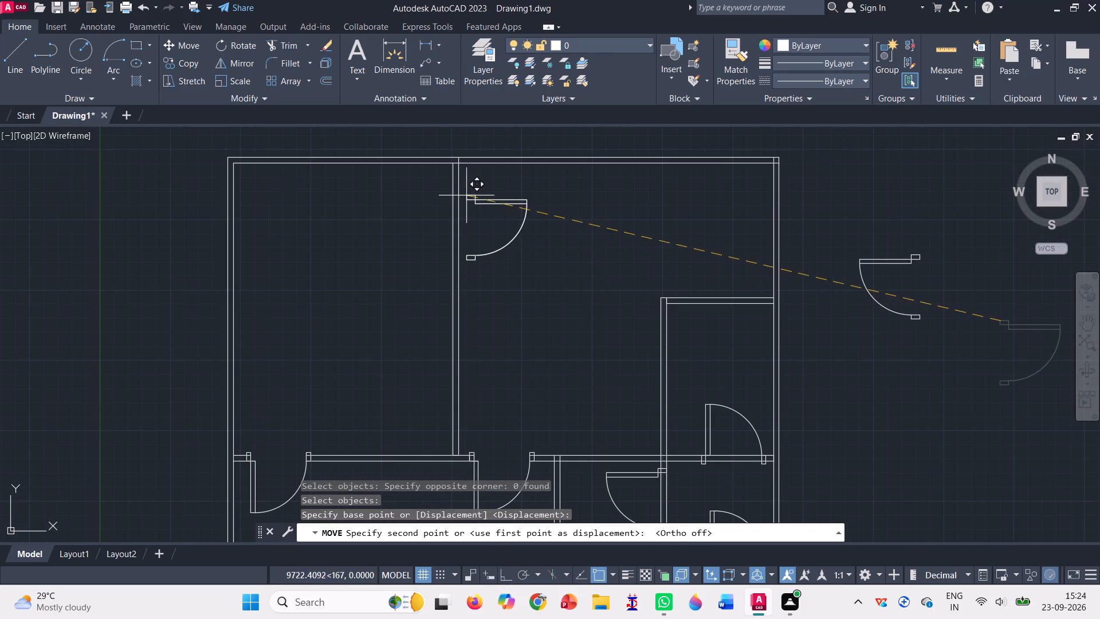
scroll(457, 199, "up", 3)
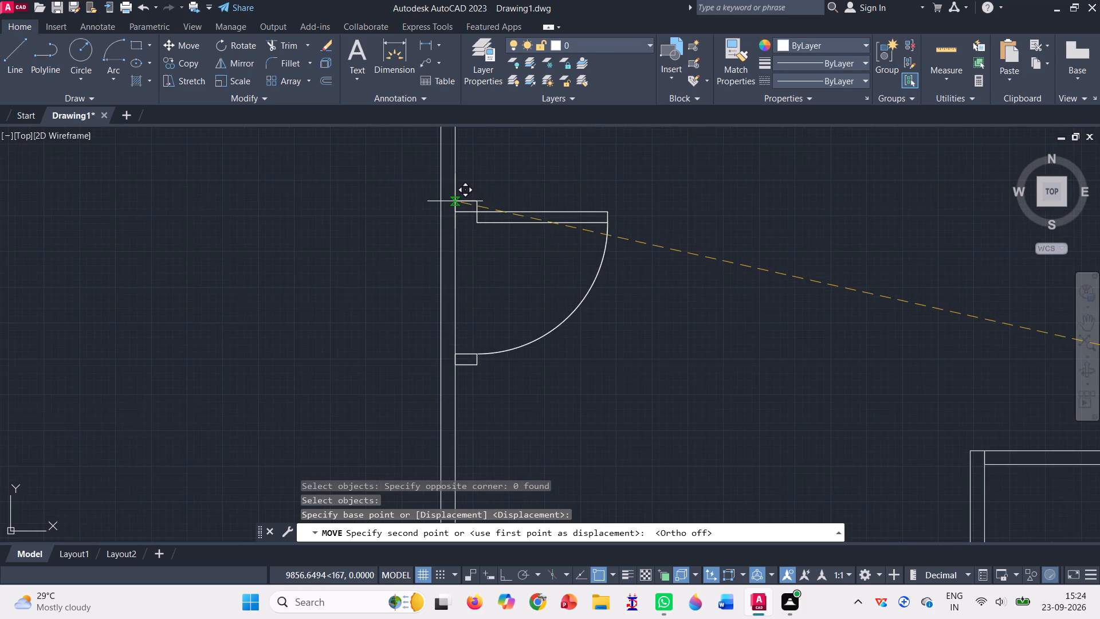
scroll(455, 201, "up", 1)
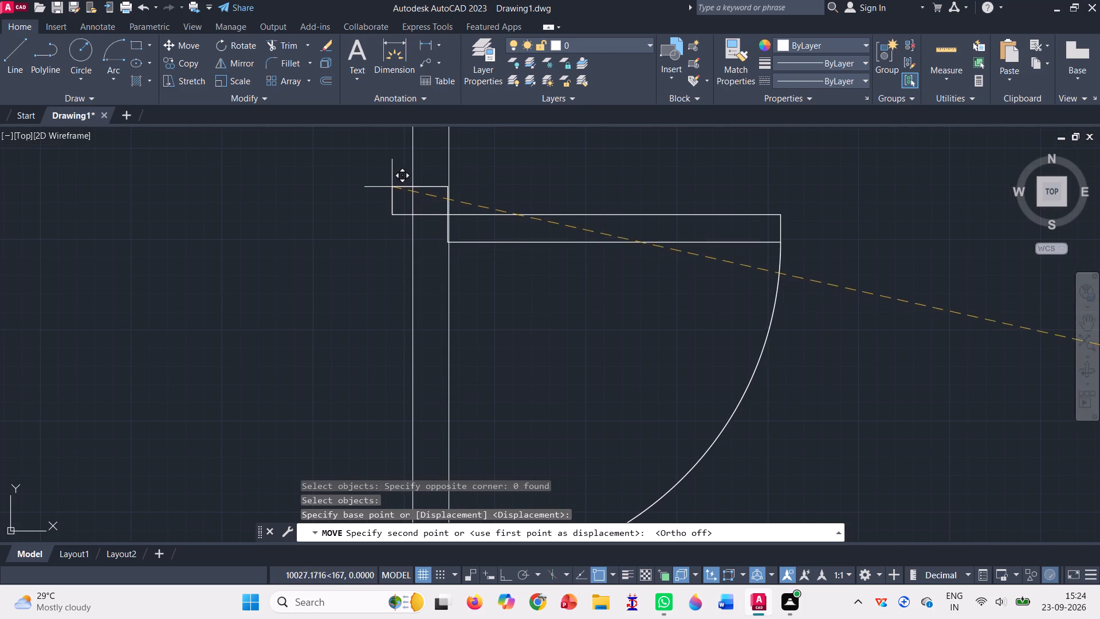
scroll(389, 177, "down", 5)
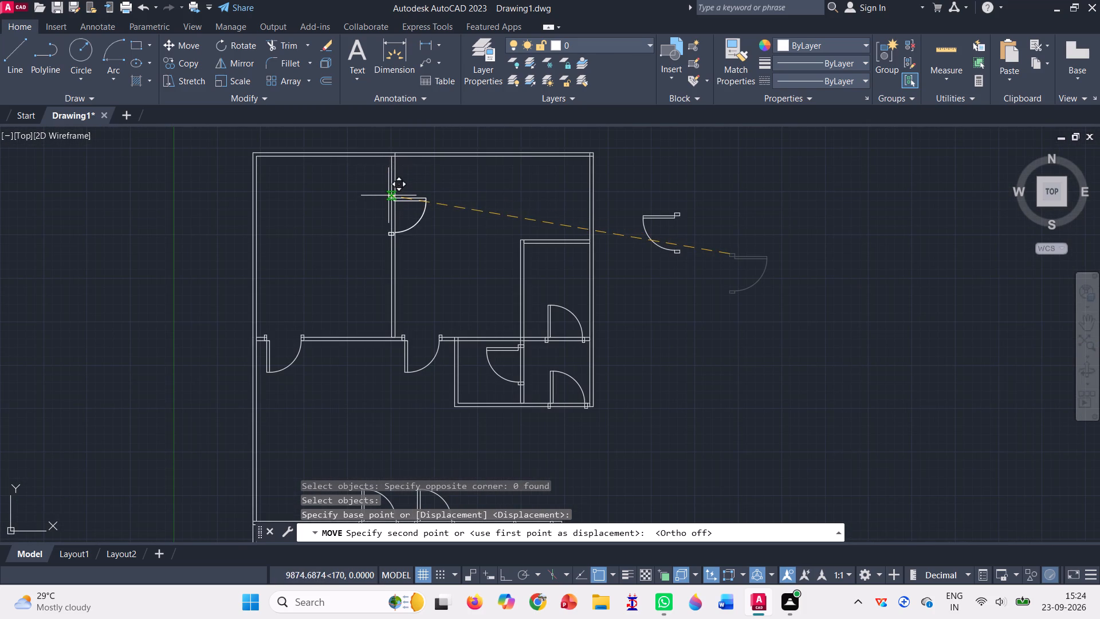
scroll(392, 181, "up", 5)
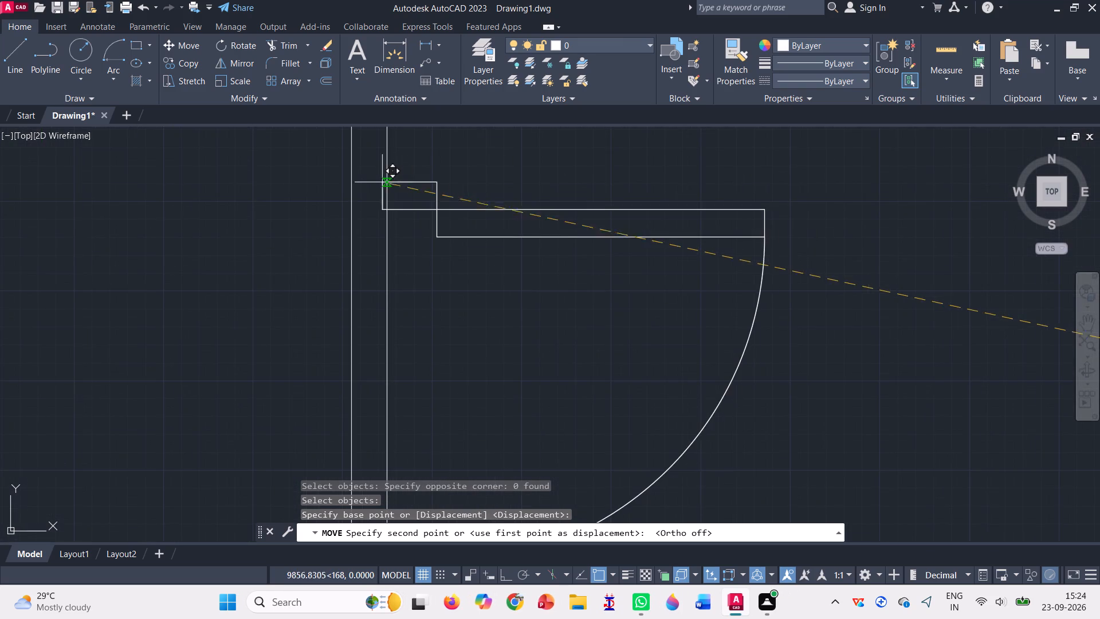
left_click(332, 178)
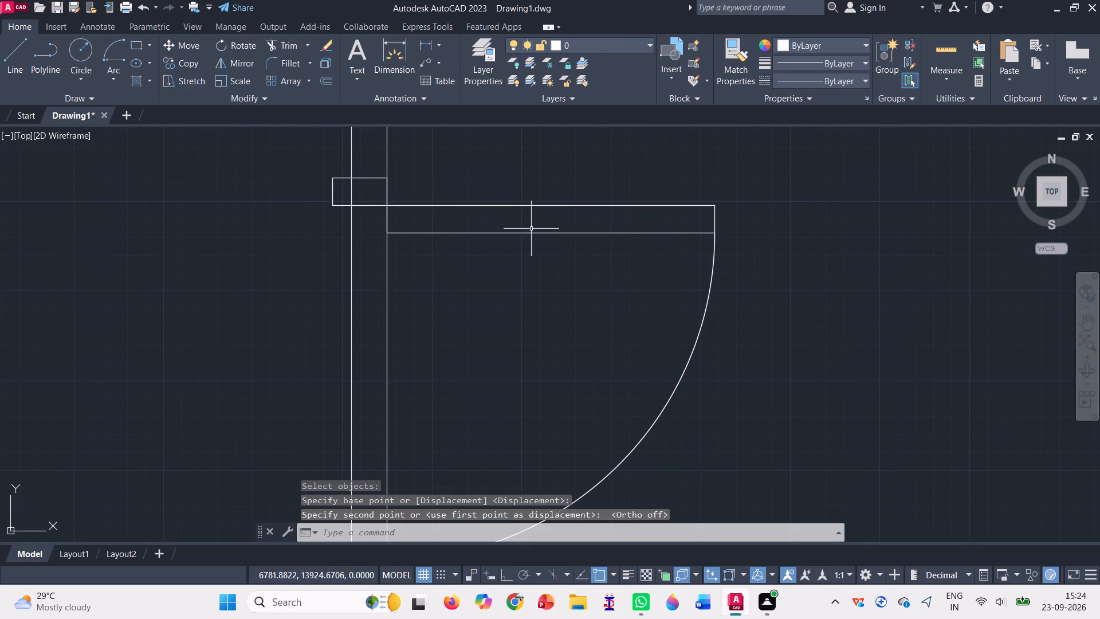
key("Escape")
Trim the wall lines crossing the door opening in the partition between the two upper rooms.
scroll(466, 246, "down", 1)
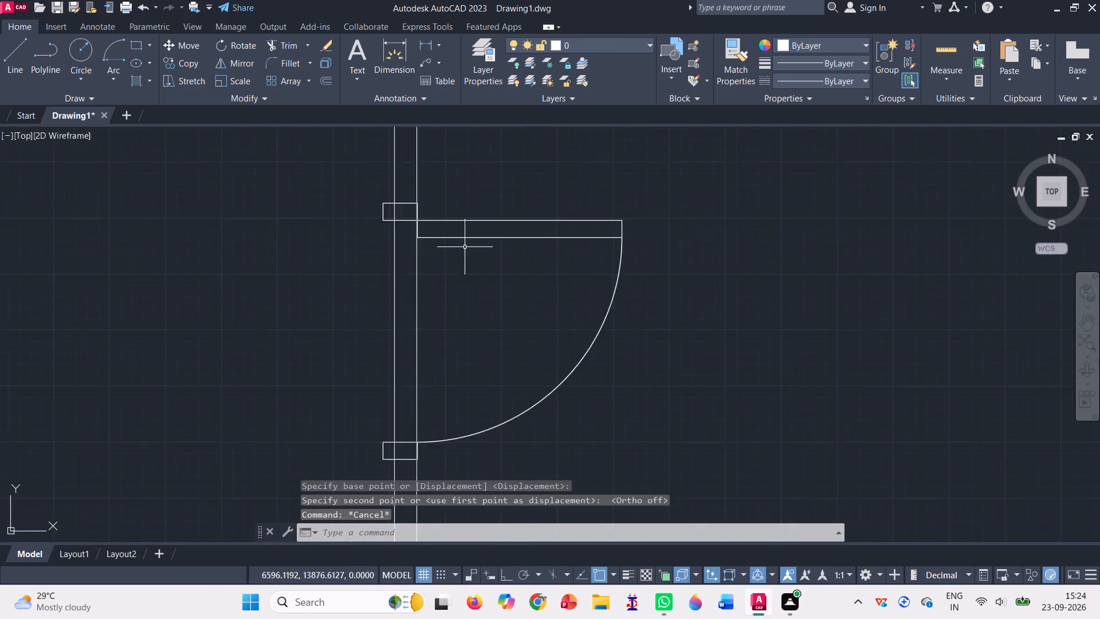
scroll(465, 247, "down", 4)
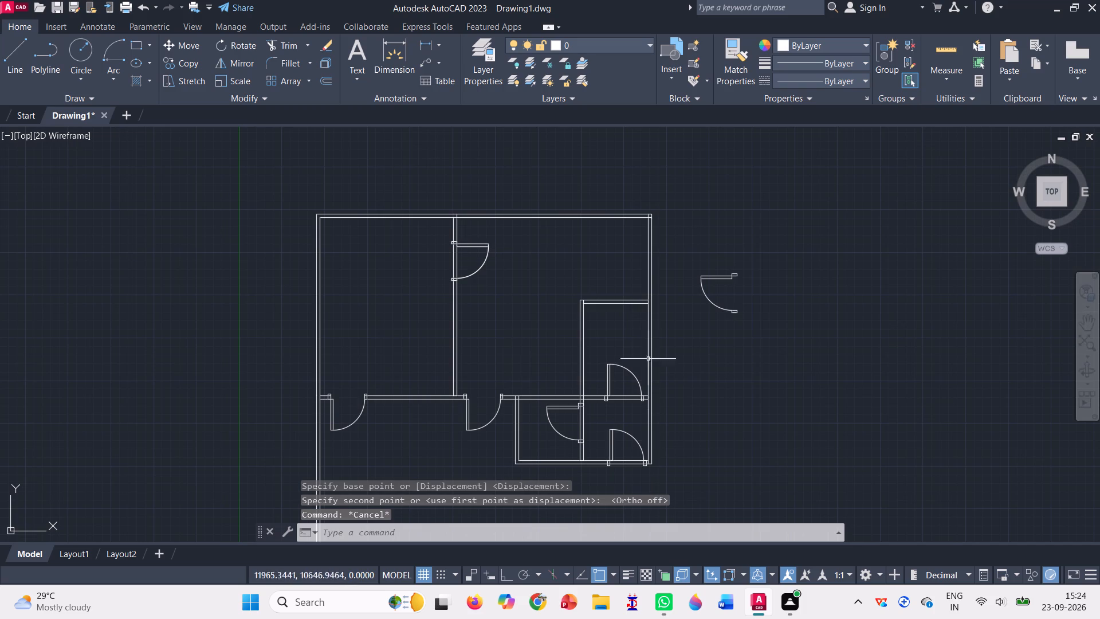
scroll(542, 289, "down", 1)
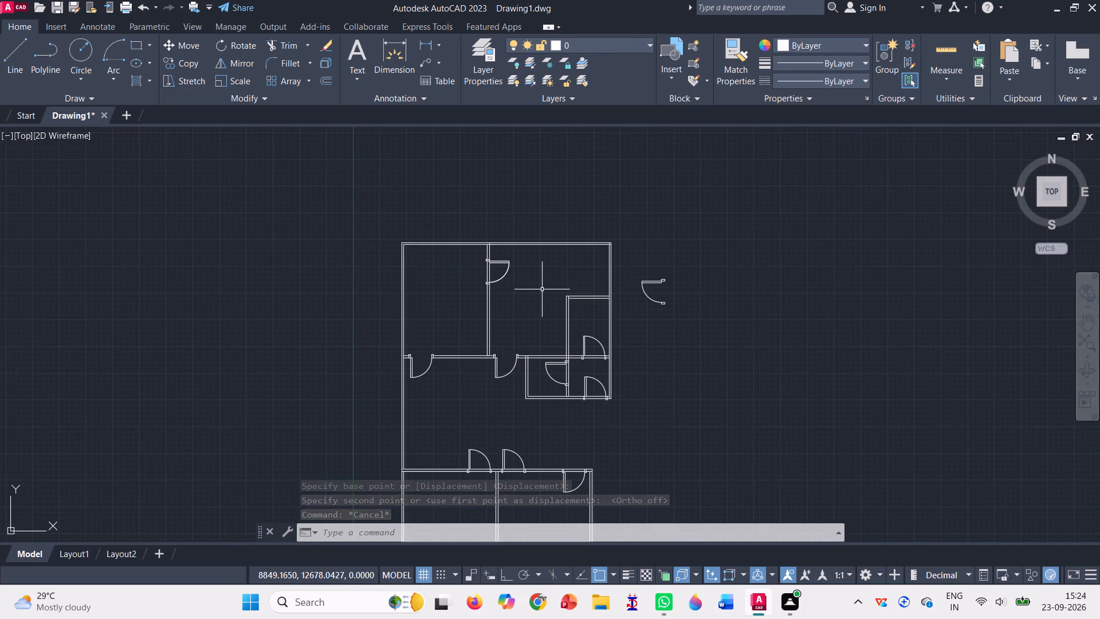
scroll(542, 289, "down", 1)
scroll(590, 416, "up", 1)
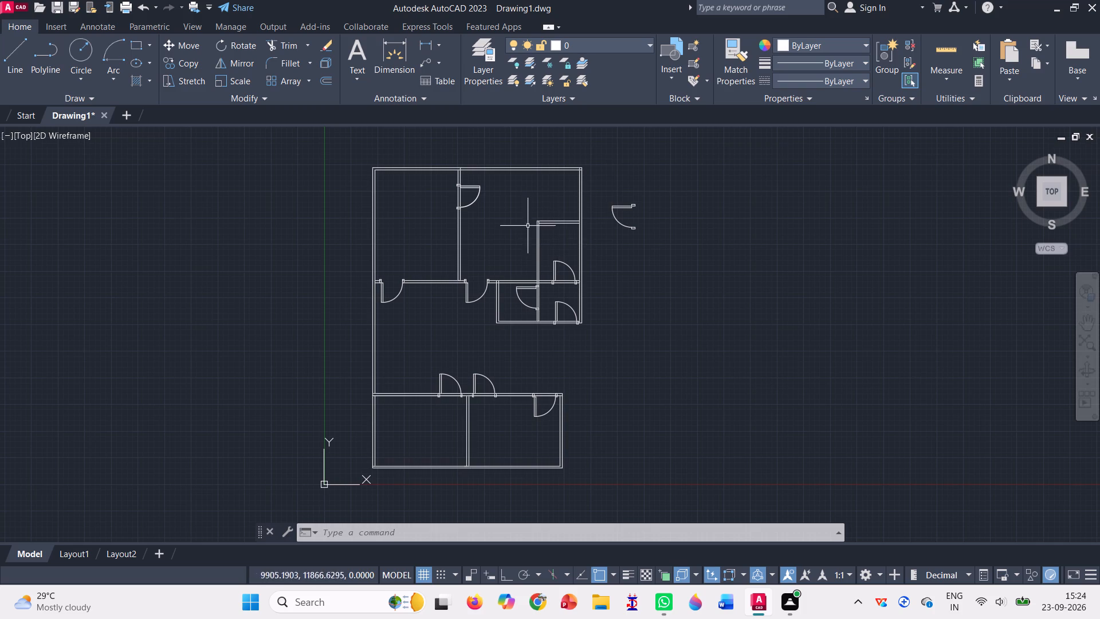
left_click(276, 40)
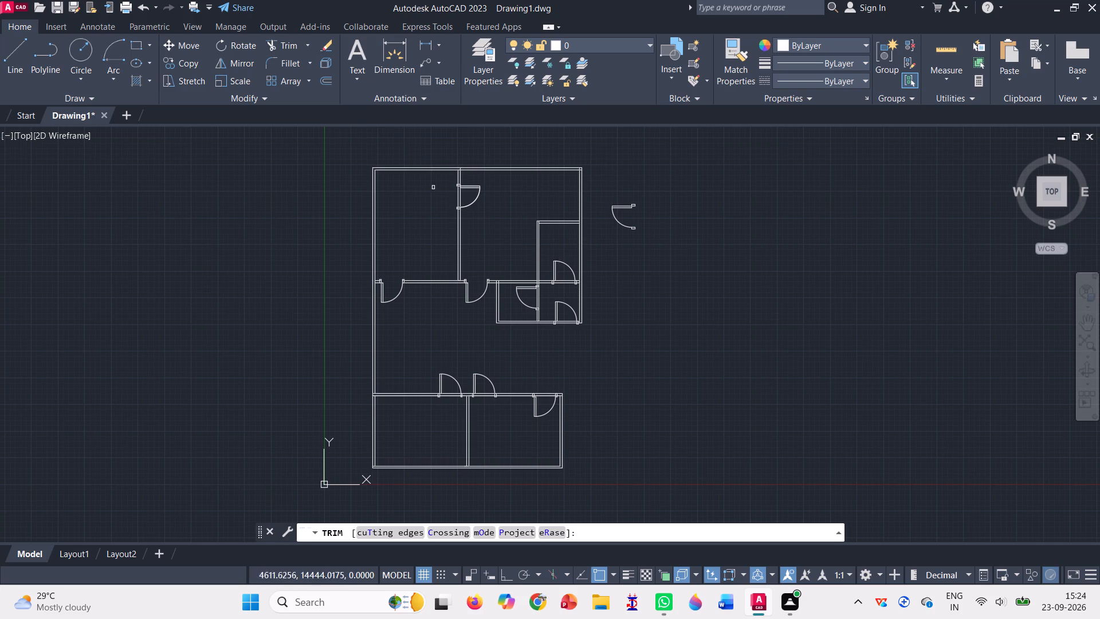
scroll(445, 197, "up", 4)
left_click_drag(476, 206, 559, 190)
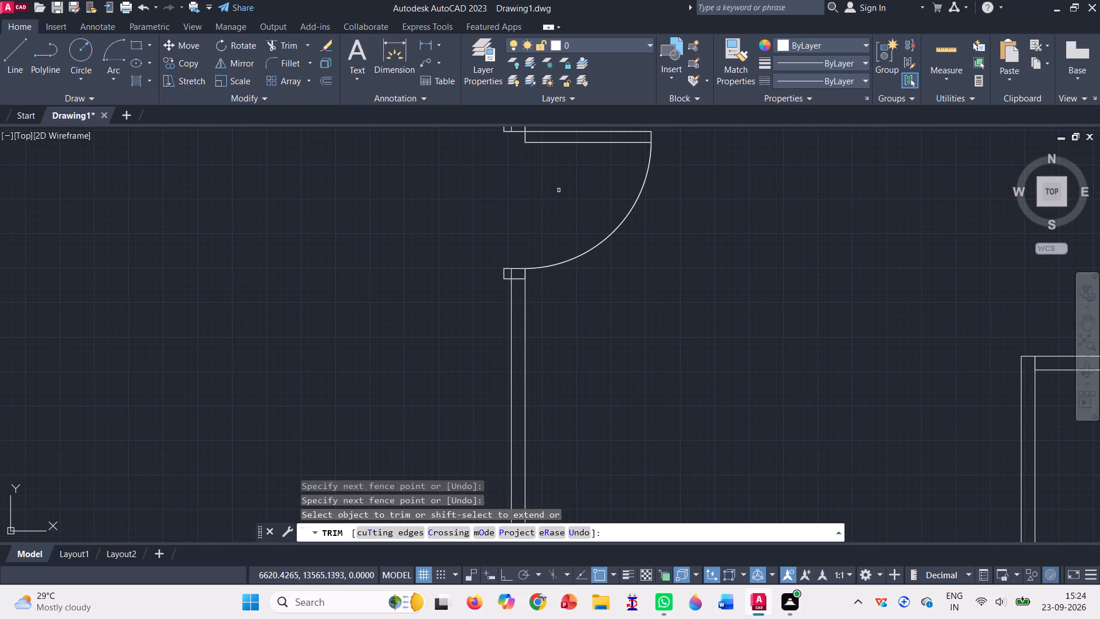
Trim the wall lines across the three small-room door openings: in the cross wall, the partition between the lower small rooms and the bottom wall.
scroll(438, 239, "down", 2)
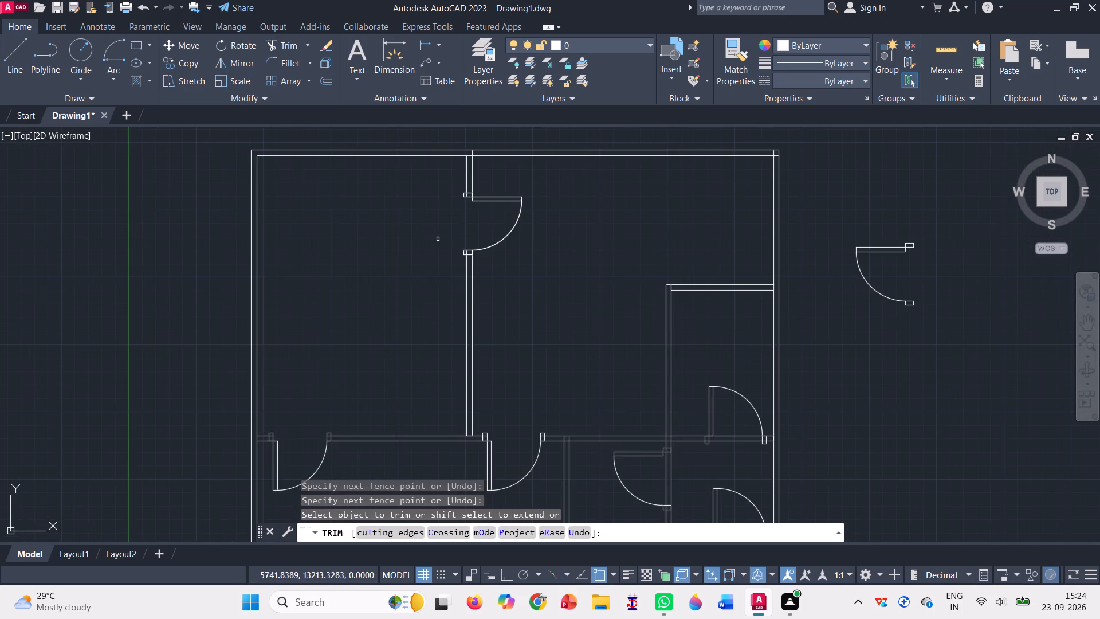
scroll(438, 239, "down", 1)
scroll(618, 374, "up", 2)
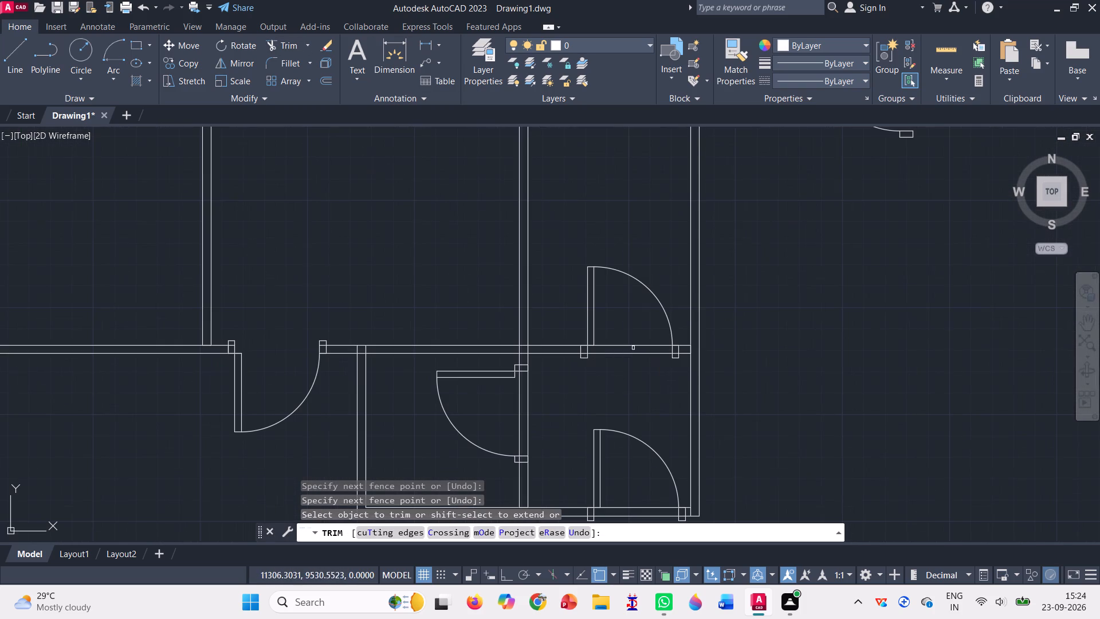
left_click_drag(633, 332, 633, 378)
left_click_drag(499, 398, 579, 399)
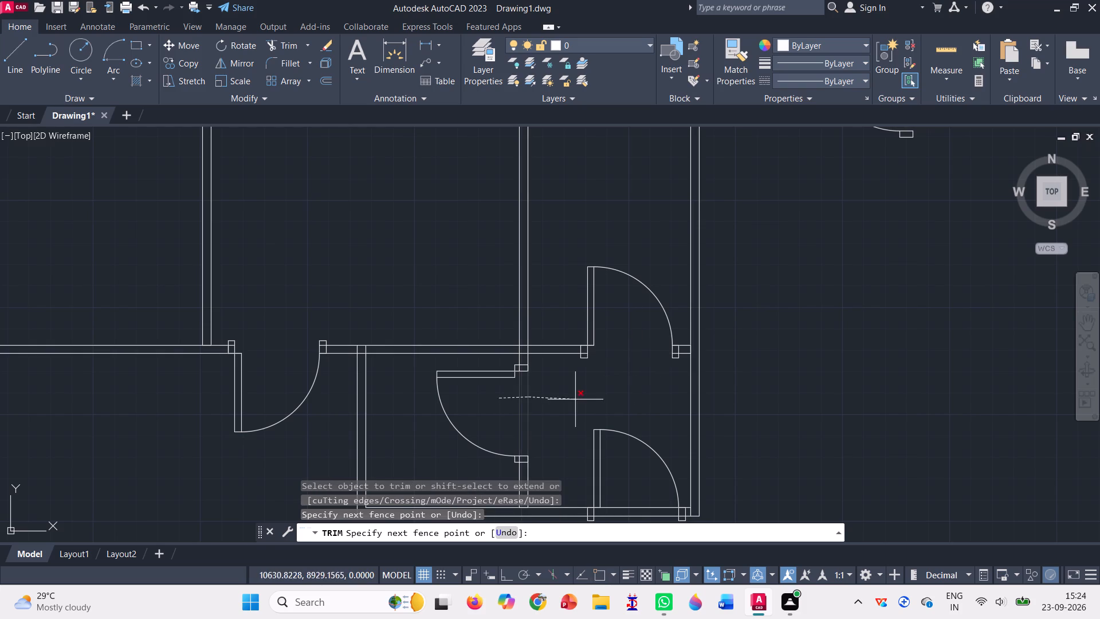
left_click_drag(579, 399, 579, 401)
scroll(603, 377, "down", 2)
left_click_drag(612, 414, 618, 442)
scroll(482, 326, "down", 2)
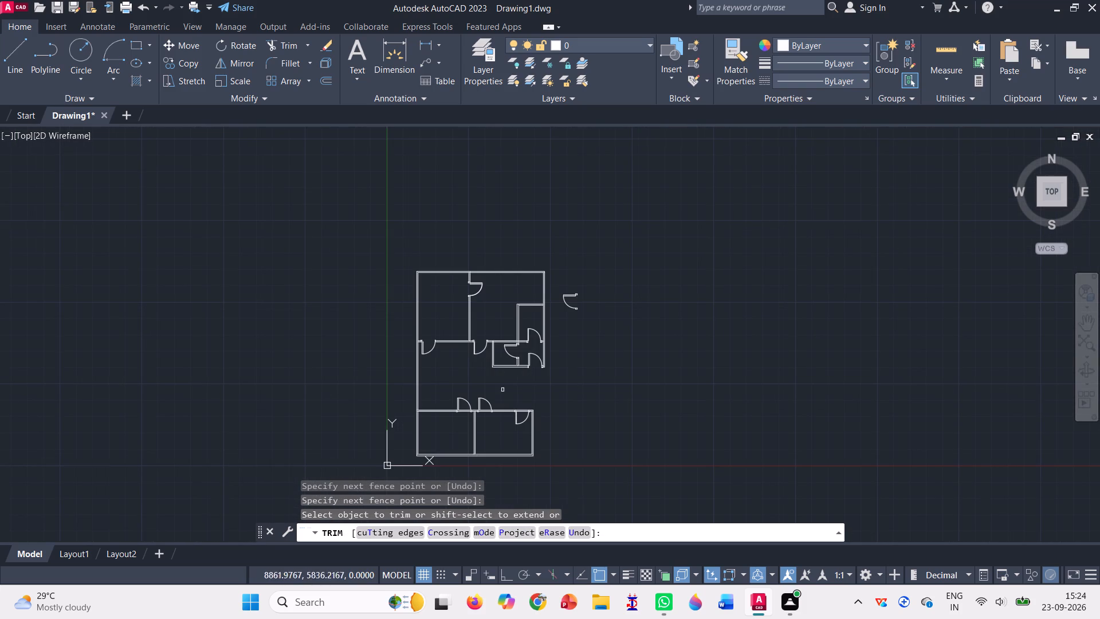
Trim the wall lines across the three door openings in the top wall of the two bottom rooms.
scroll(478, 417, "up", 3)
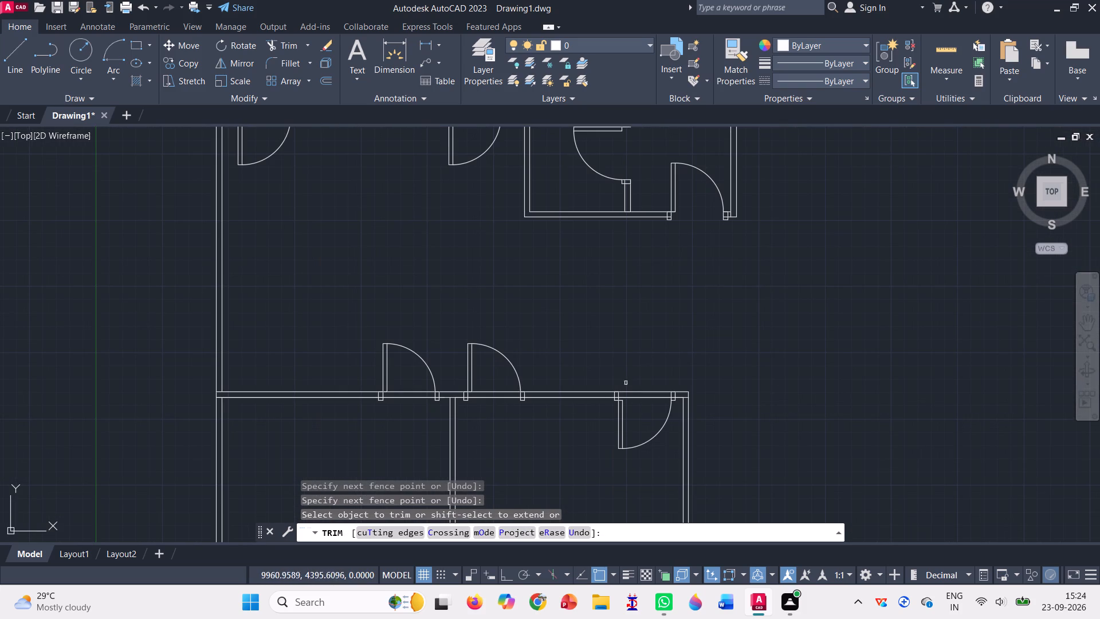
left_click_drag(639, 378, 651, 410)
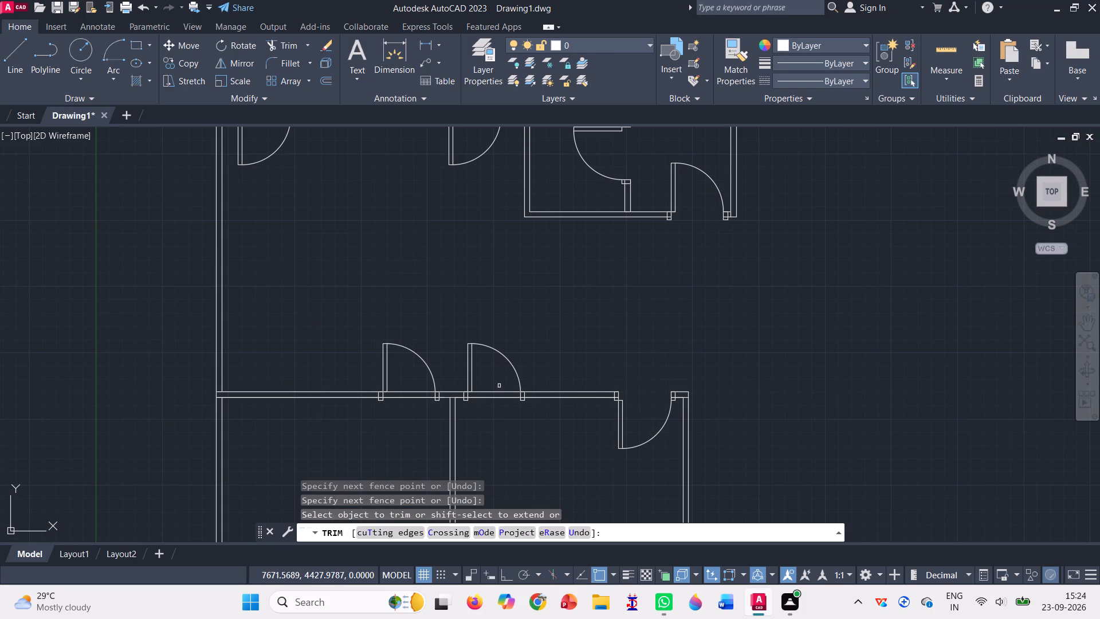
left_click_drag(495, 381, 495, 407)
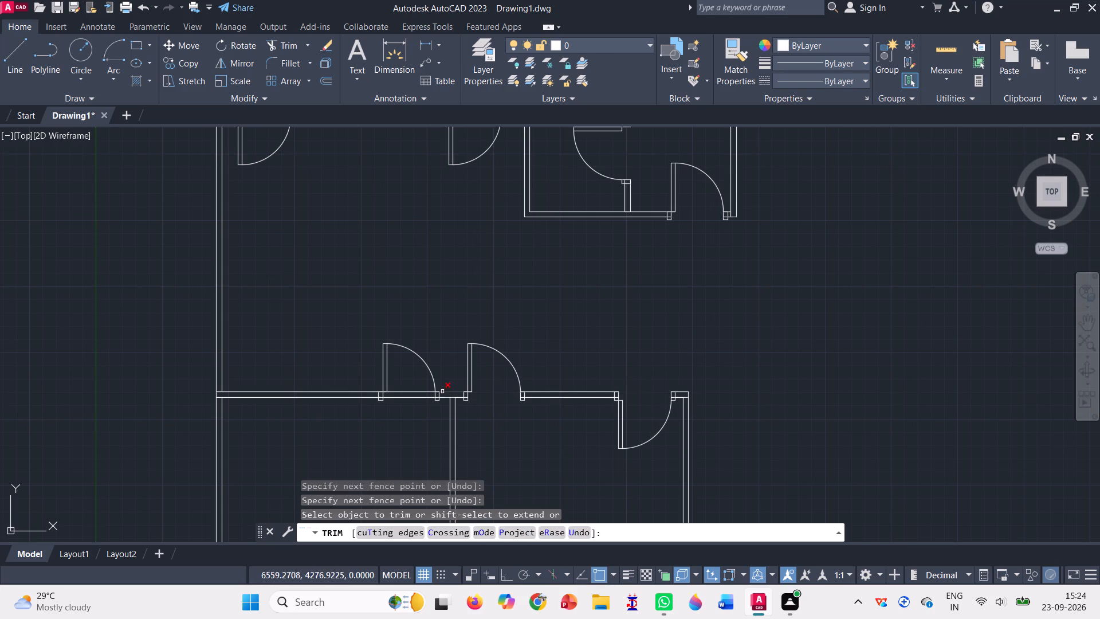
left_click_drag(415, 380, 414, 408)
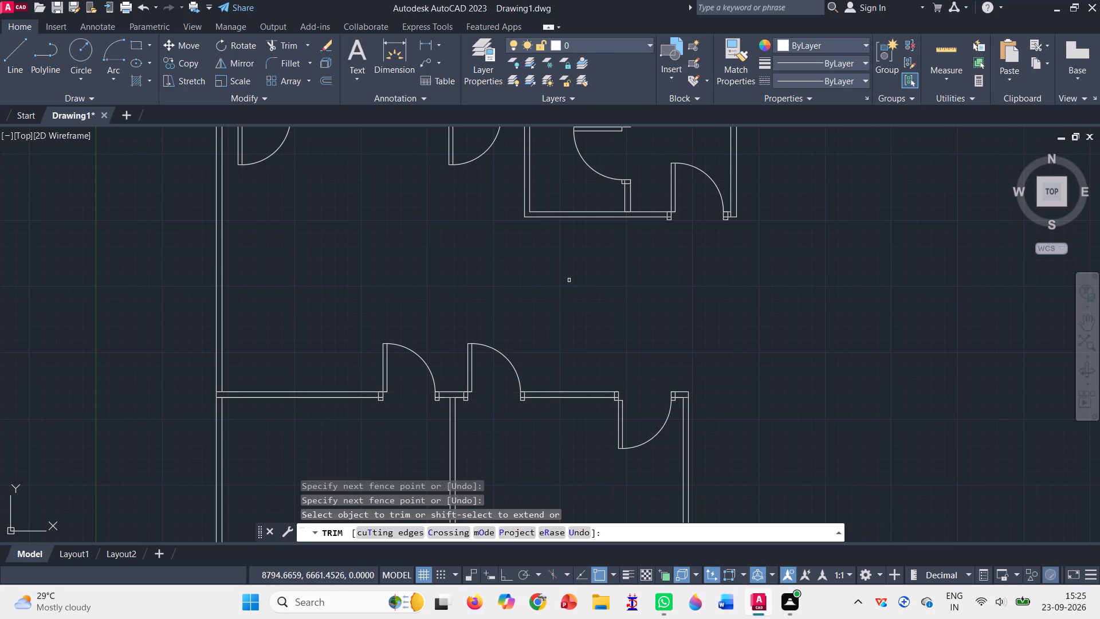
With Ortho on, draw a 3300 vertical line from the bottom rooms' top wall, just left of its rightmost door, up to the small rooms' bottom wall.
scroll(454, 311, "down", 1)
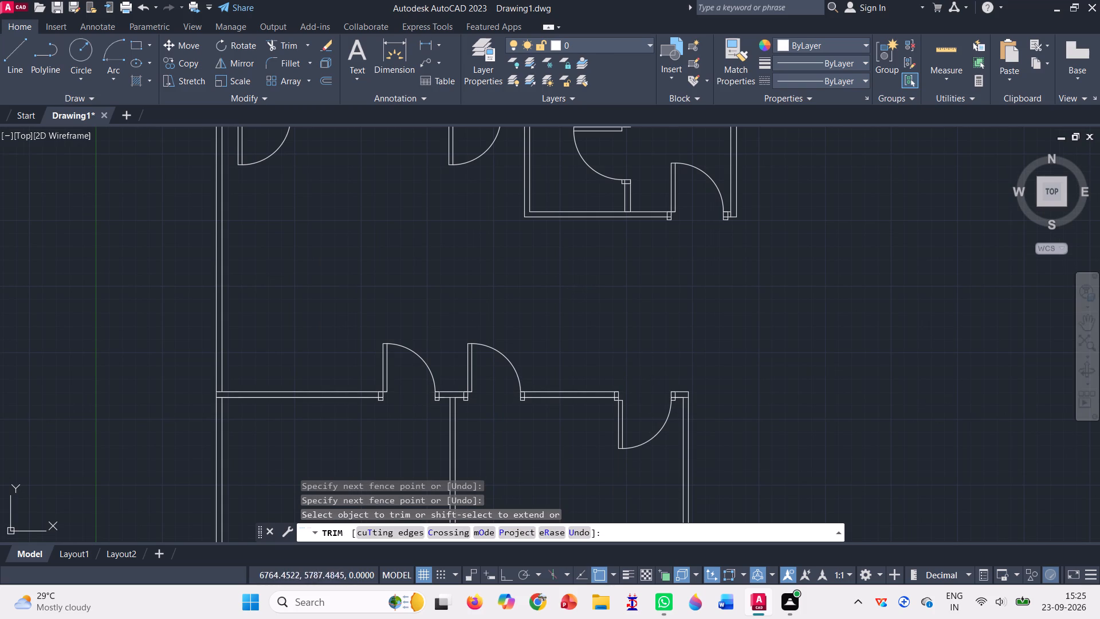
scroll(454, 311, "down", 1)
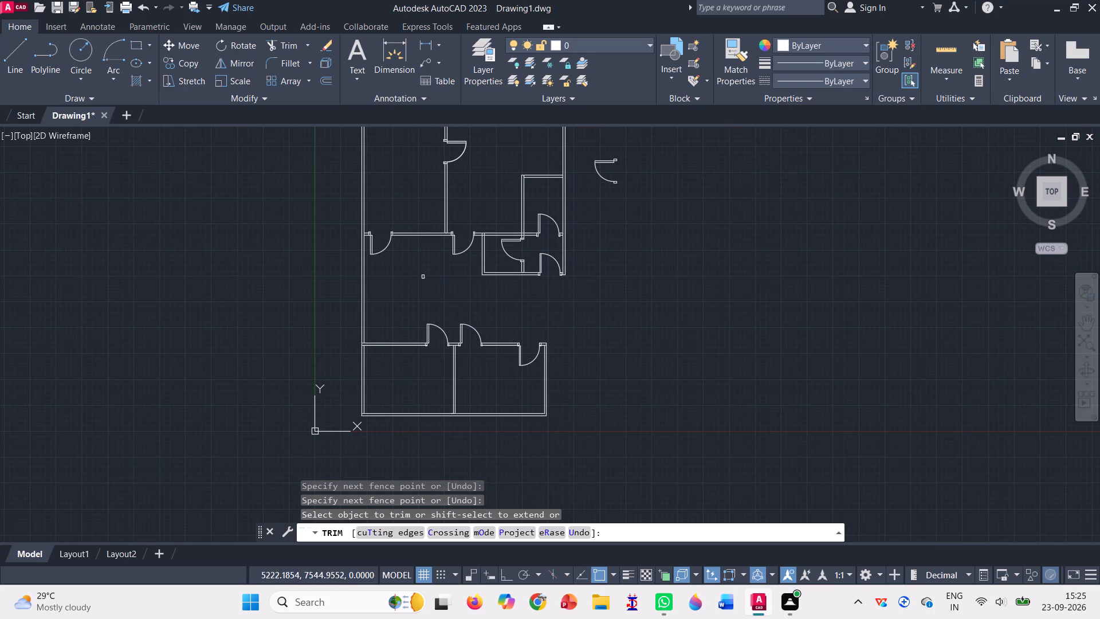
scroll(423, 277, "down", 1)
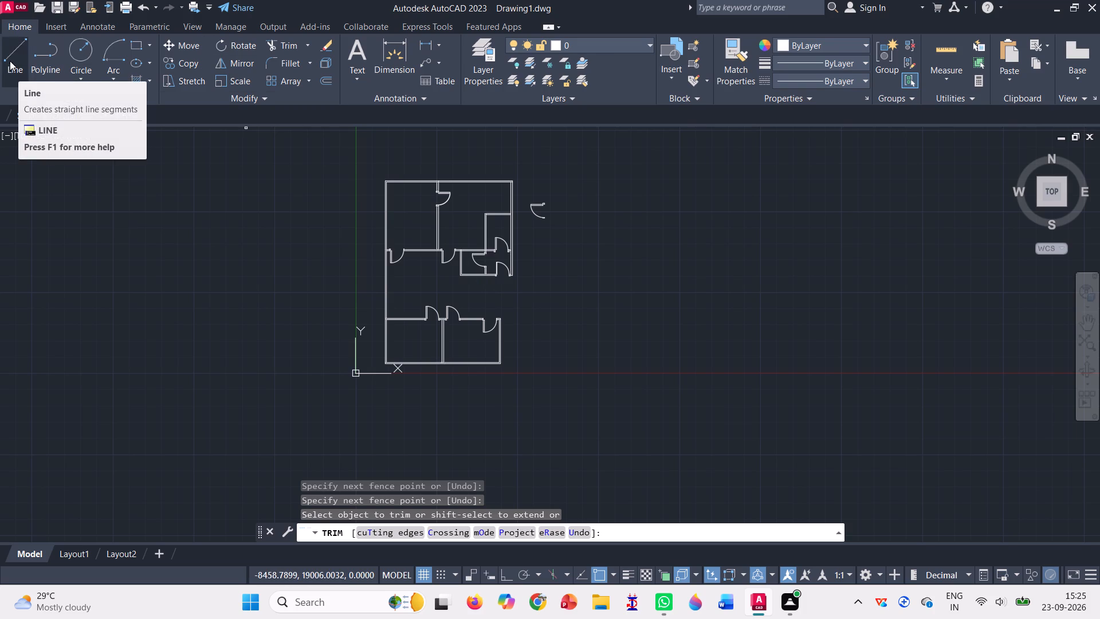
left_click(10, 61)
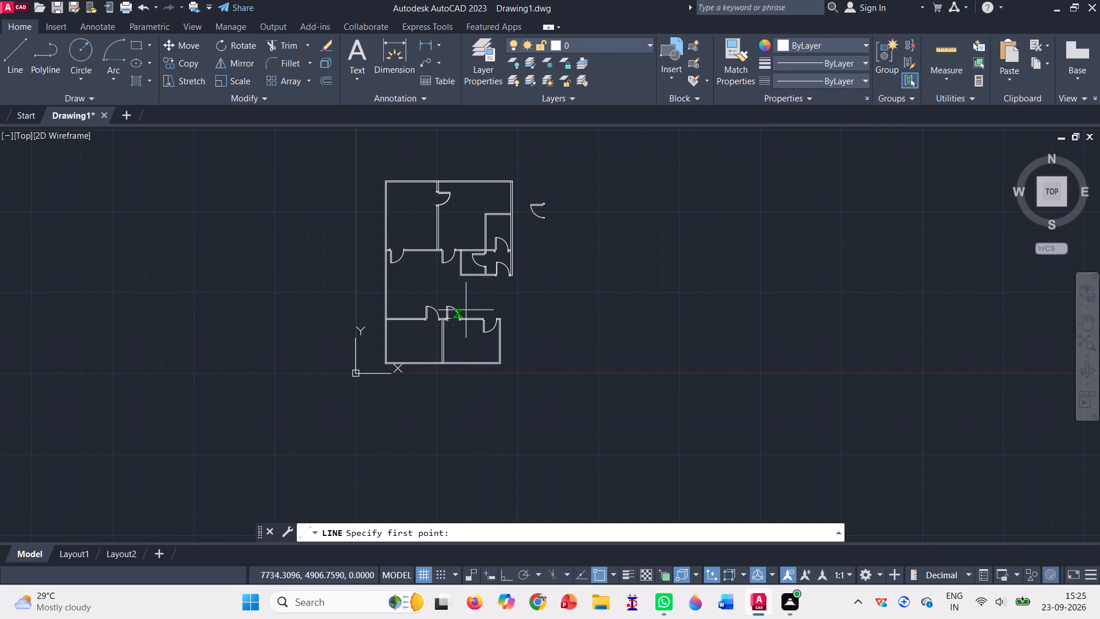
scroll(469, 314, "up", 3)
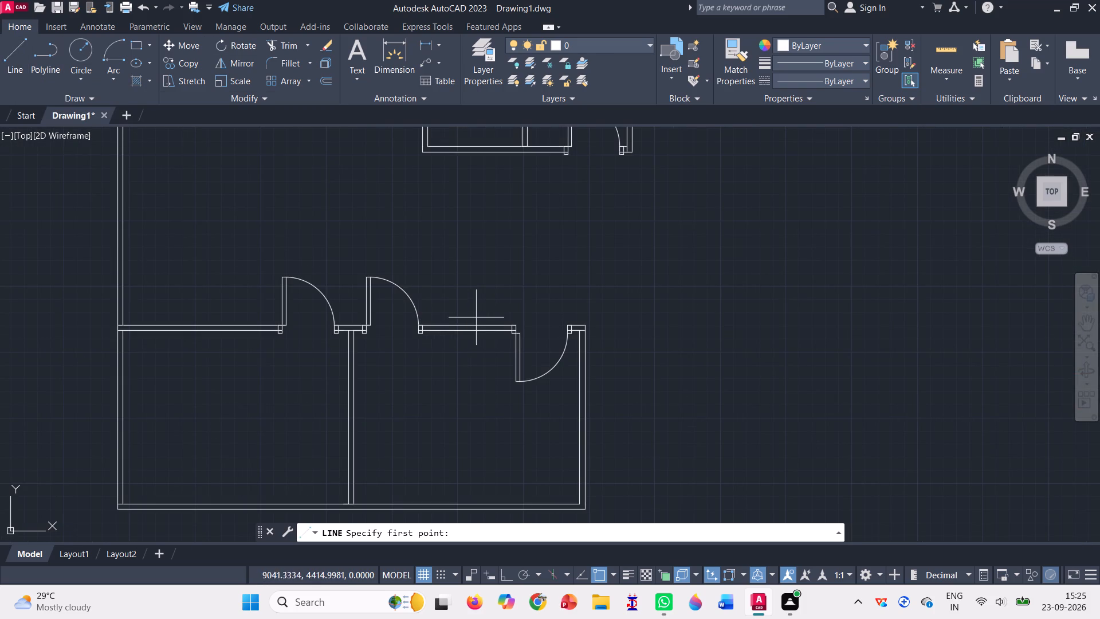
scroll(486, 325, "up", 2)
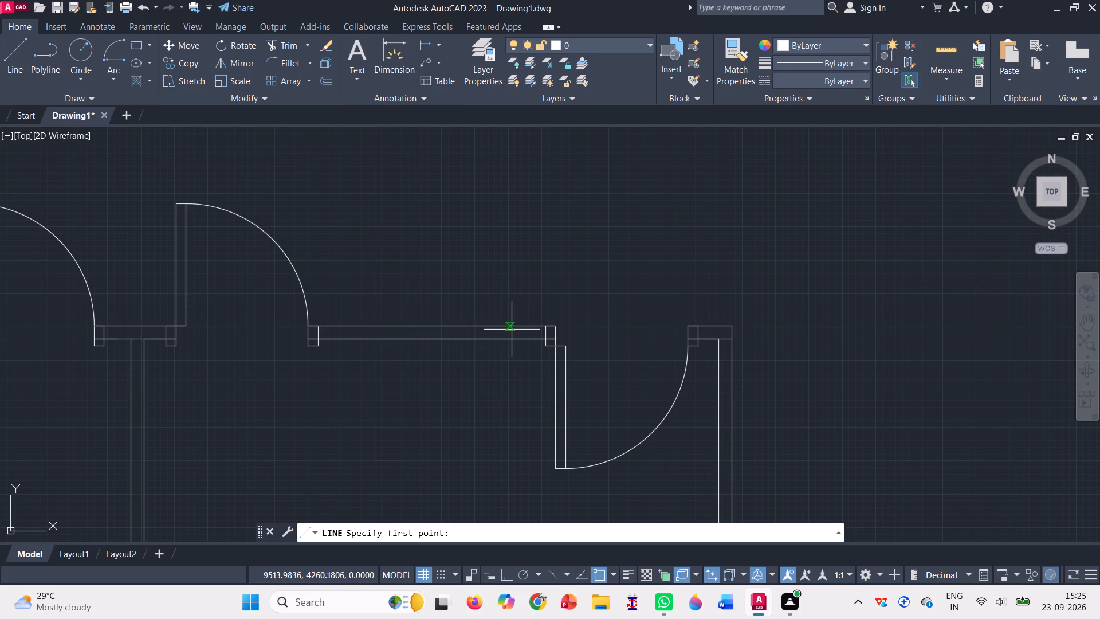
left_click(512, 326)
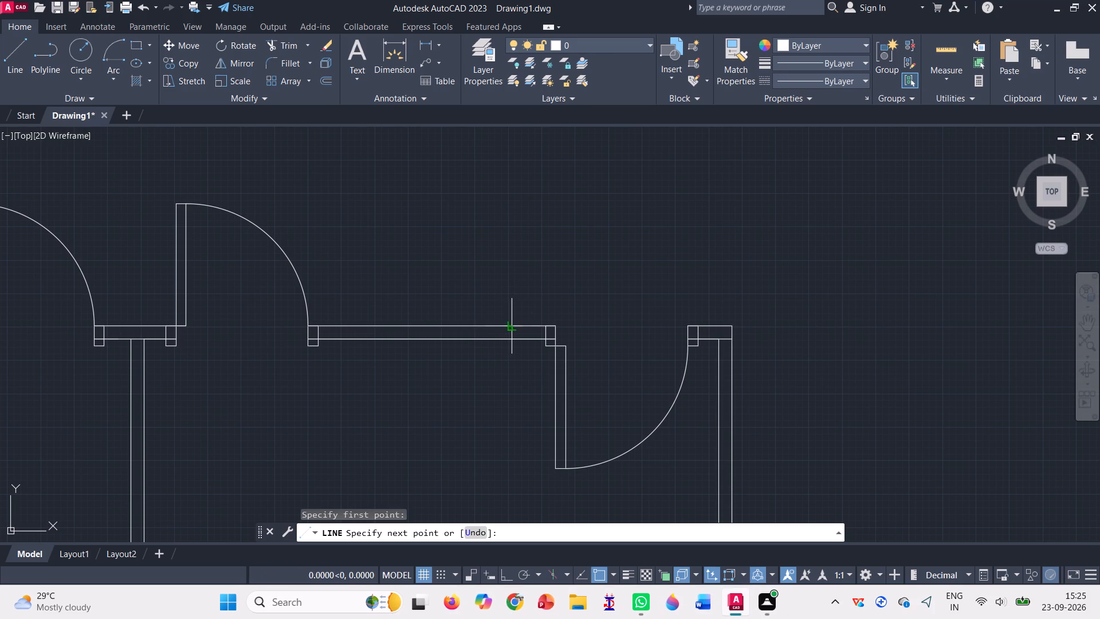
scroll(537, 273, "down", 4)
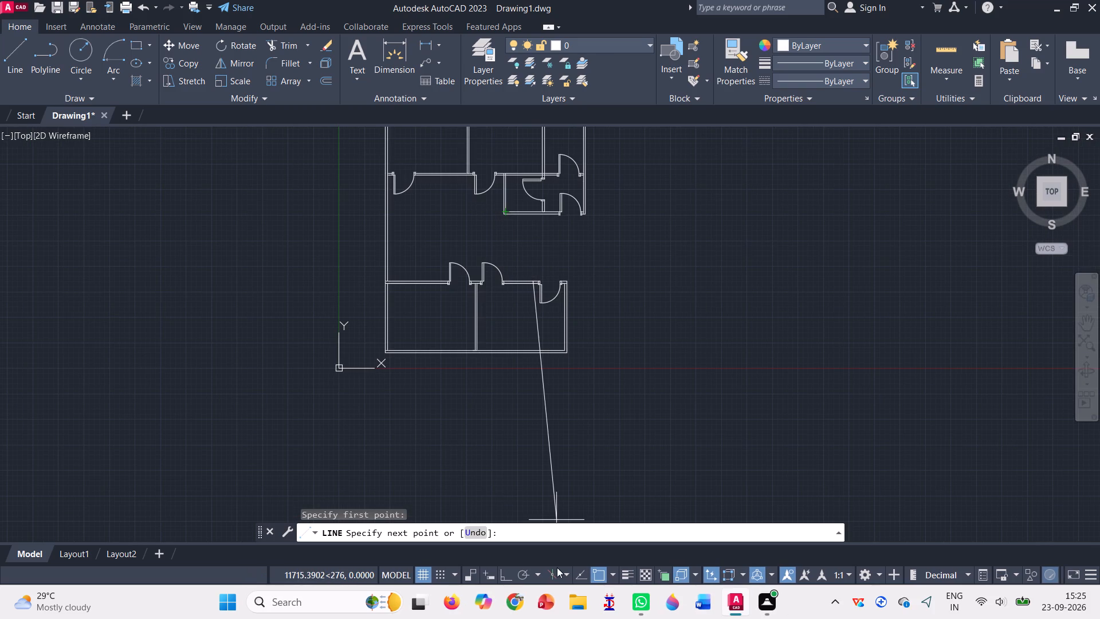
left_click(509, 579)
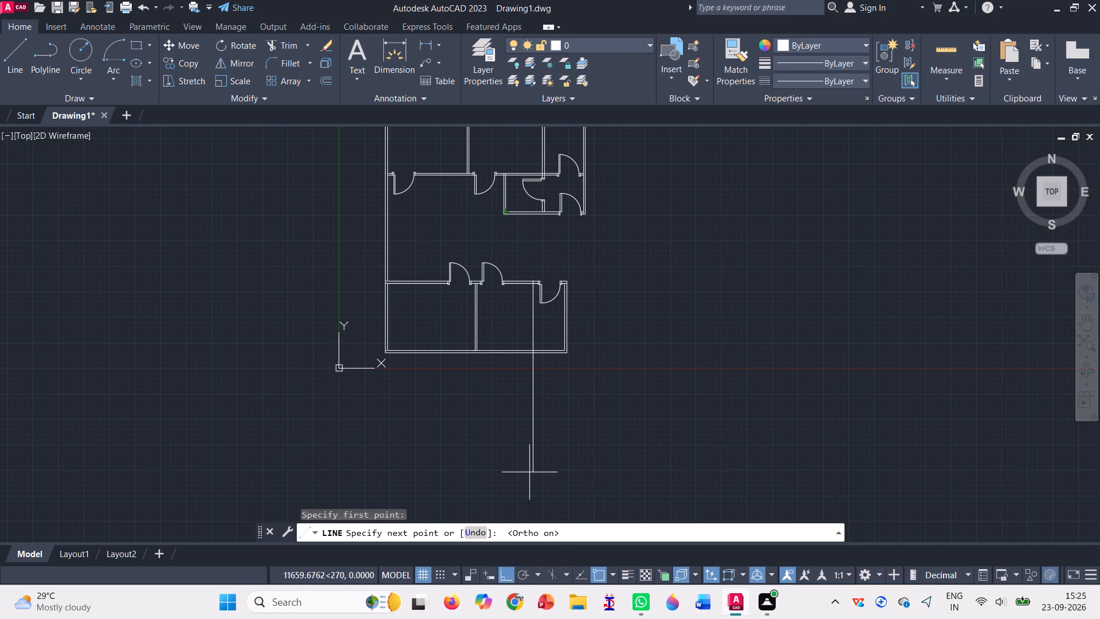
scroll(533, 198, "up", 3)
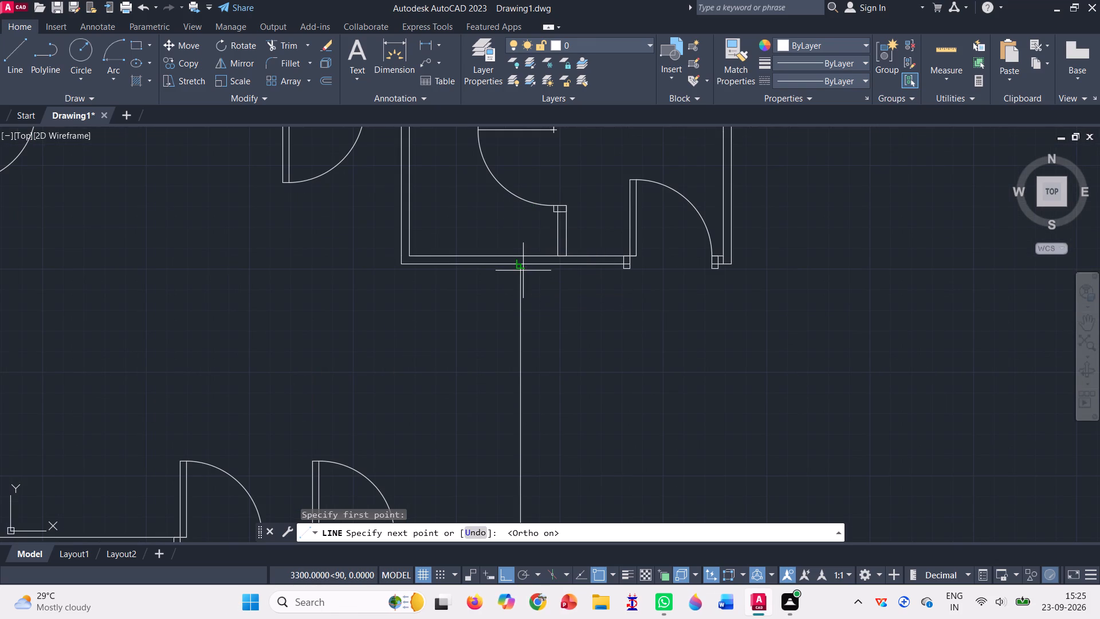
left_click(521, 267)
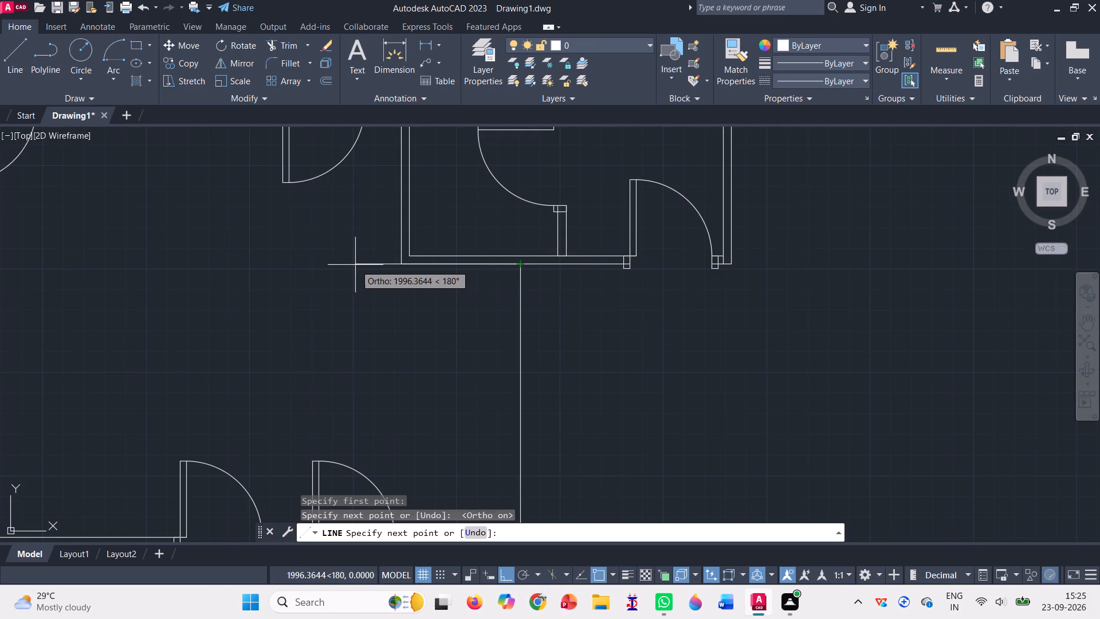
Continue the line 100 to the left and back down to the bottom rooms' top wall, forming a 100-thick vertical wall.
type("100")
key("Return")
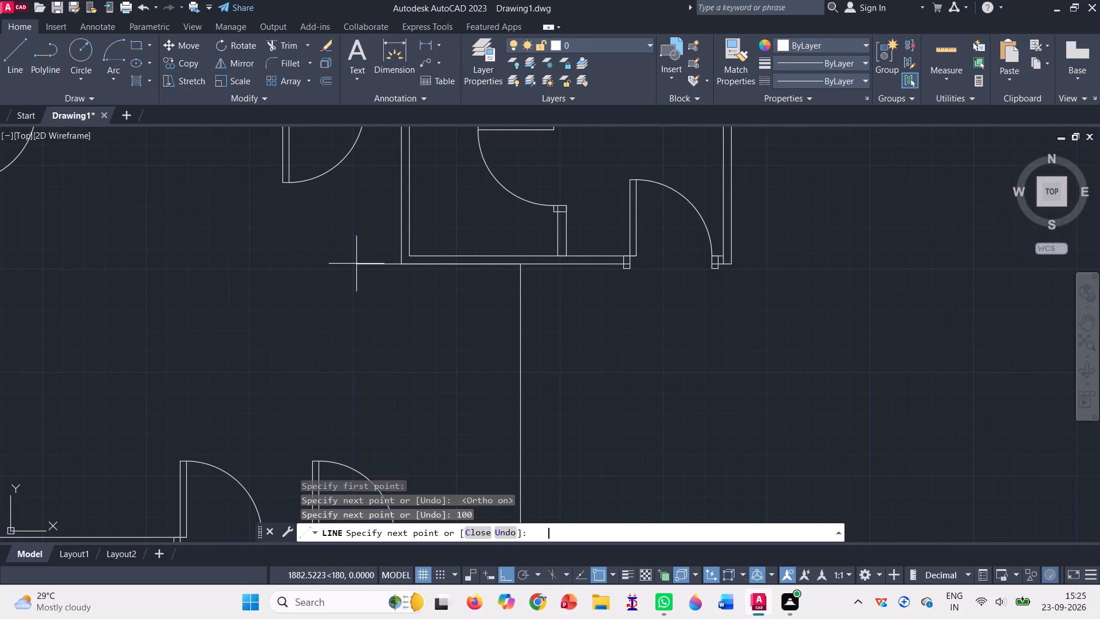
scroll(356, 262, "down", 3)
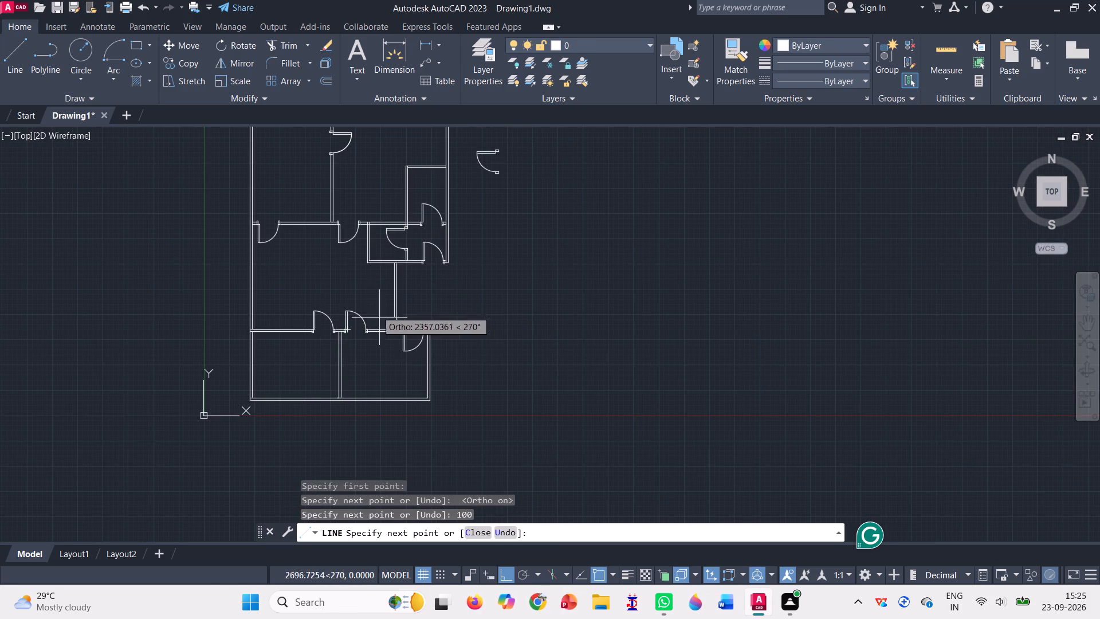
scroll(391, 361, "up", 3)
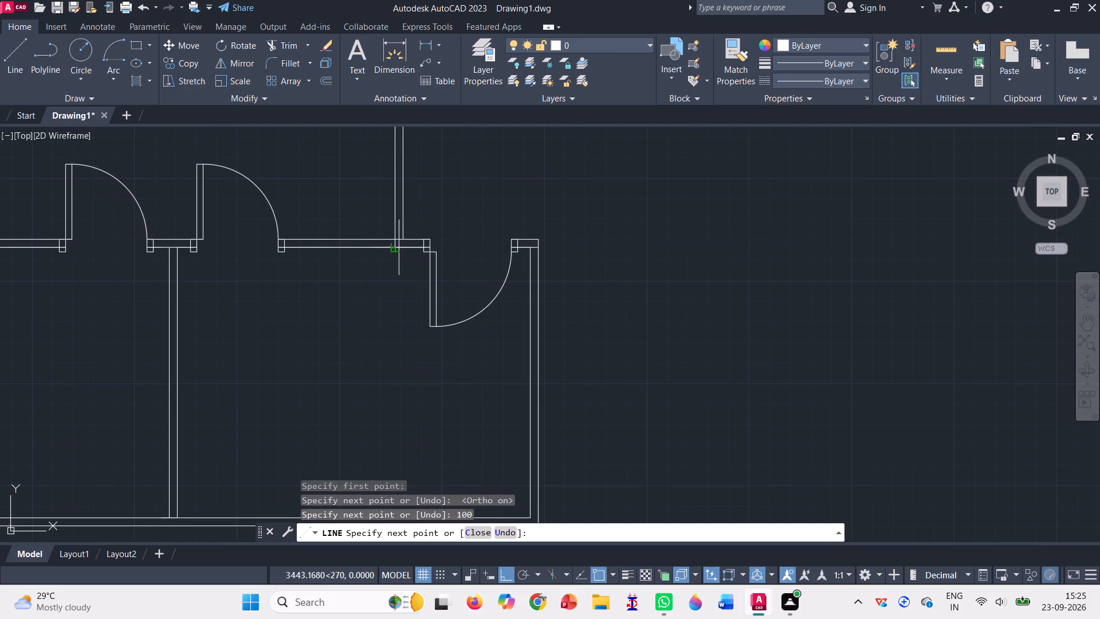
scroll(395, 232, "up", 5)
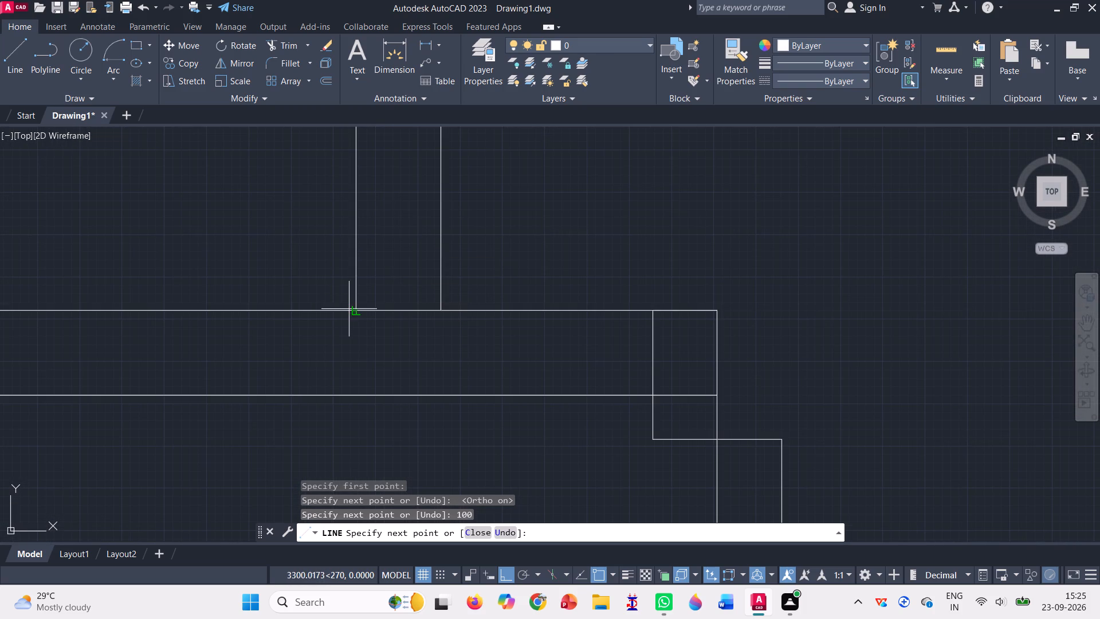
left_click(352, 311)
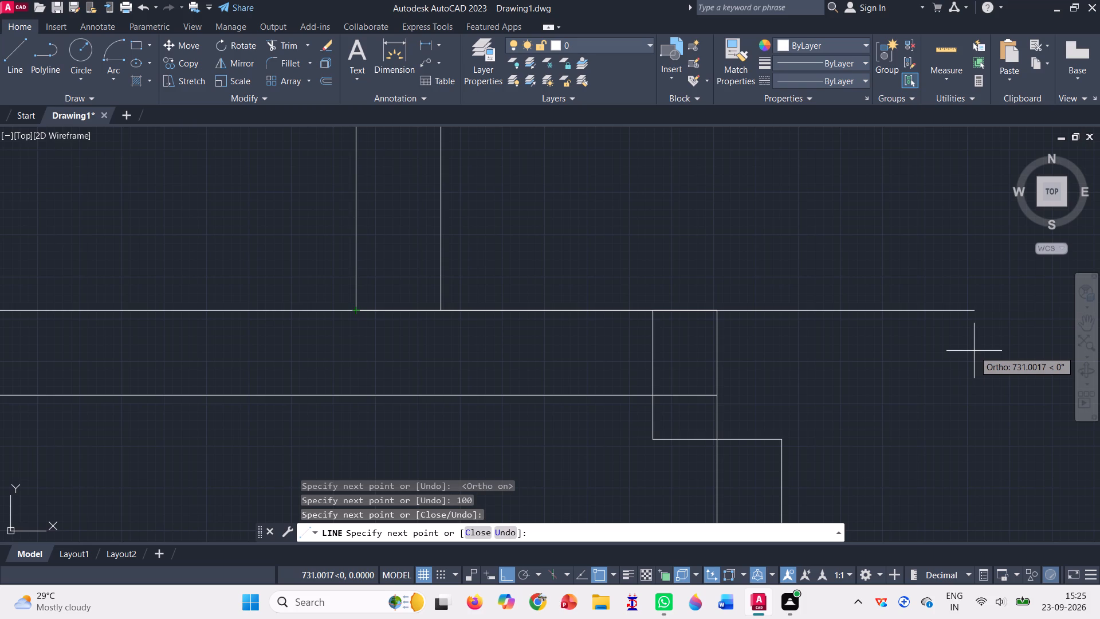
Continue the line about 5270 right along the bottom rooms' top wall, then up to just below the level of the small rooms' bottom wall.
scroll(974, 351, "down", 1)
scroll(697, 227, "down", 2)
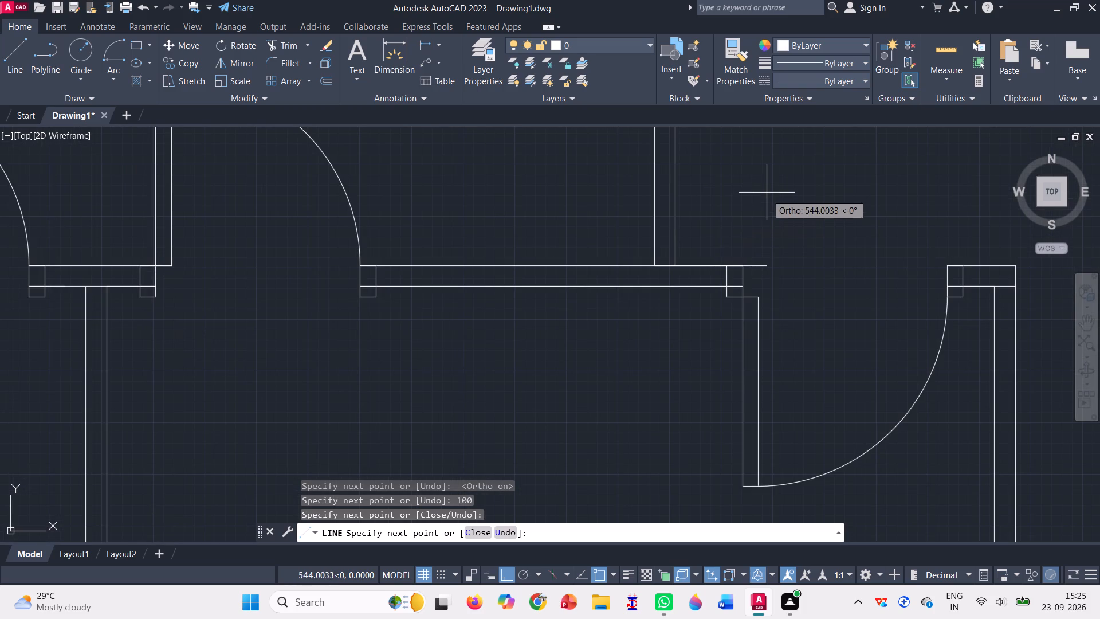
scroll(767, 193, "down", 2)
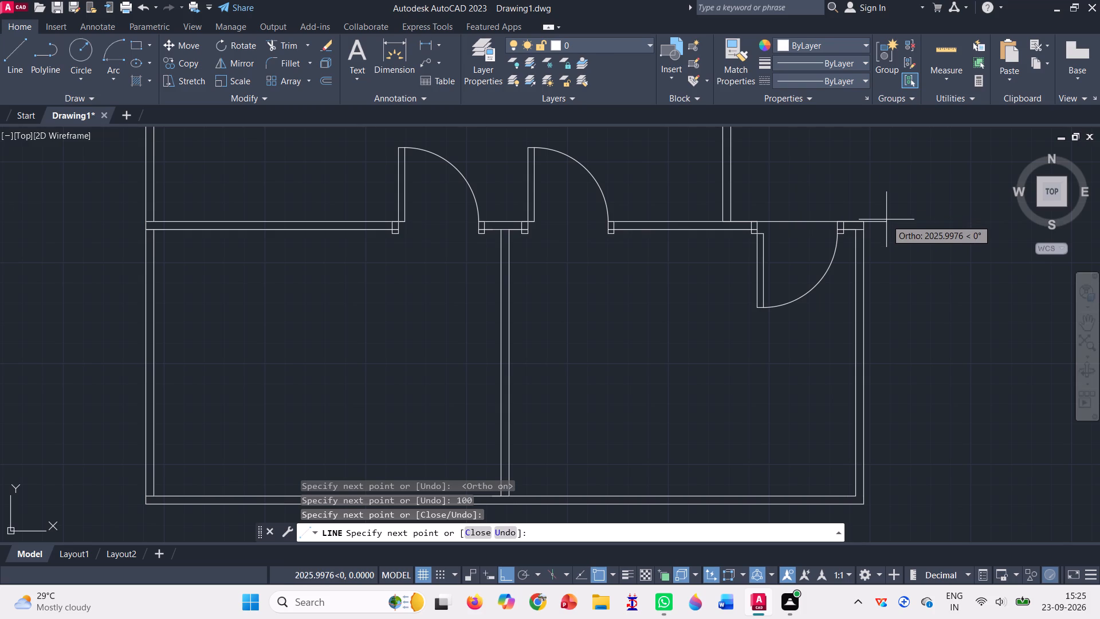
scroll(856, 229, "down", 2)
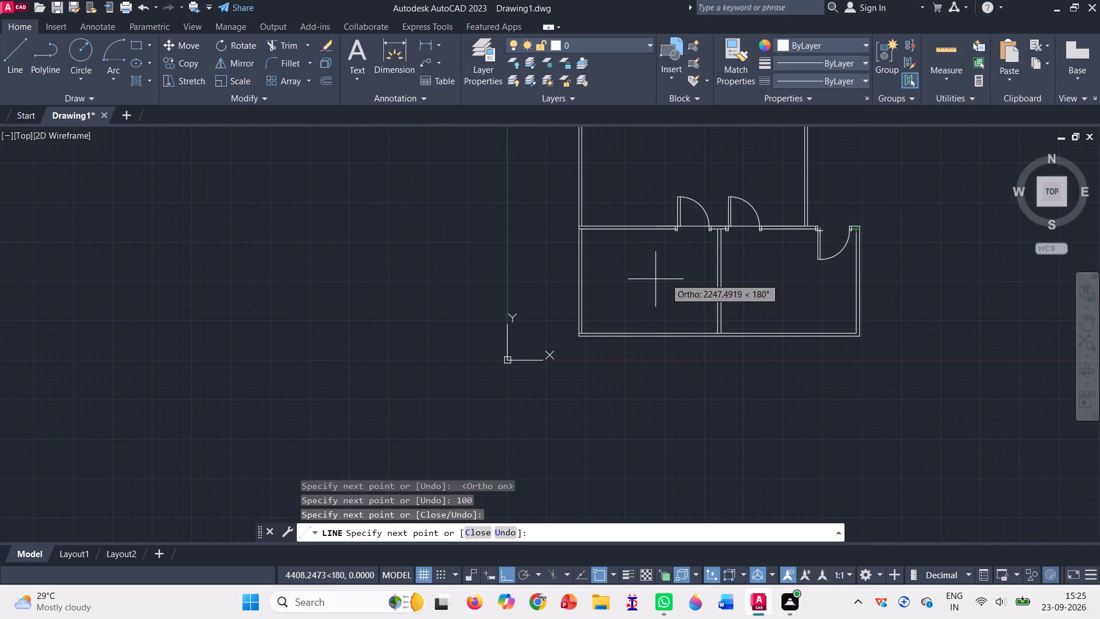
scroll(654, 279, "down", 3)
scroll(725, 202, "up", 3)
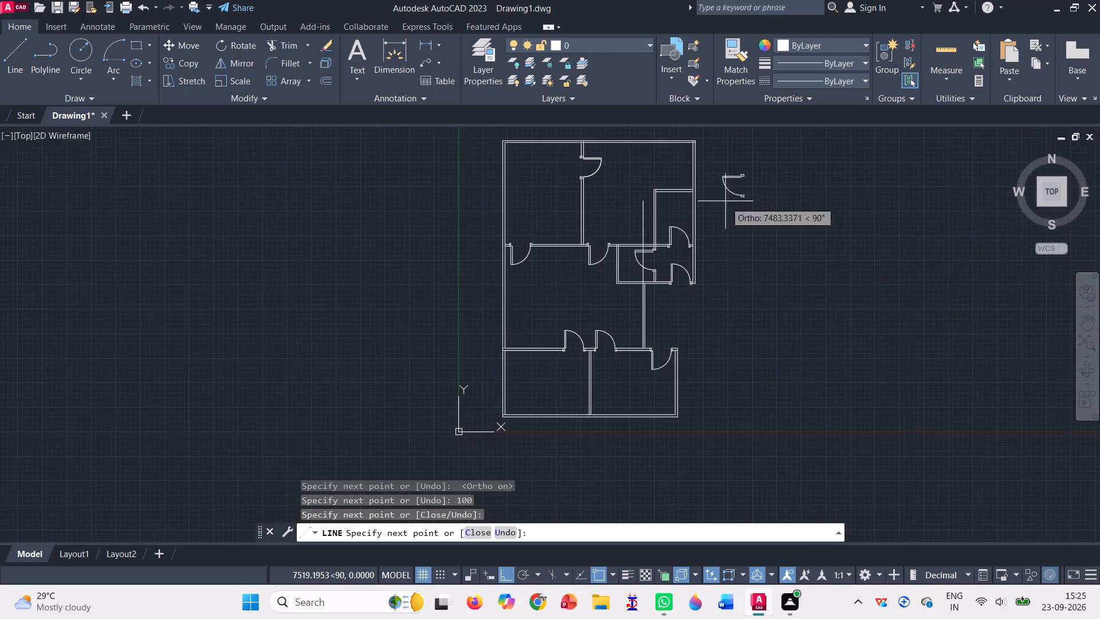
left_click(756, 429)
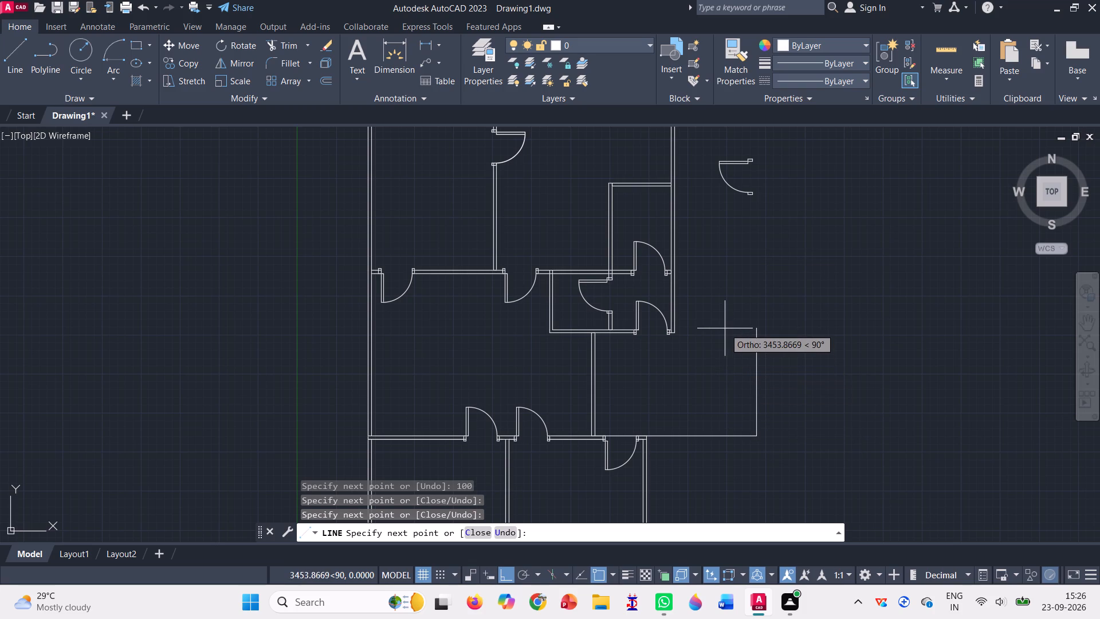
left_click(771, 336)
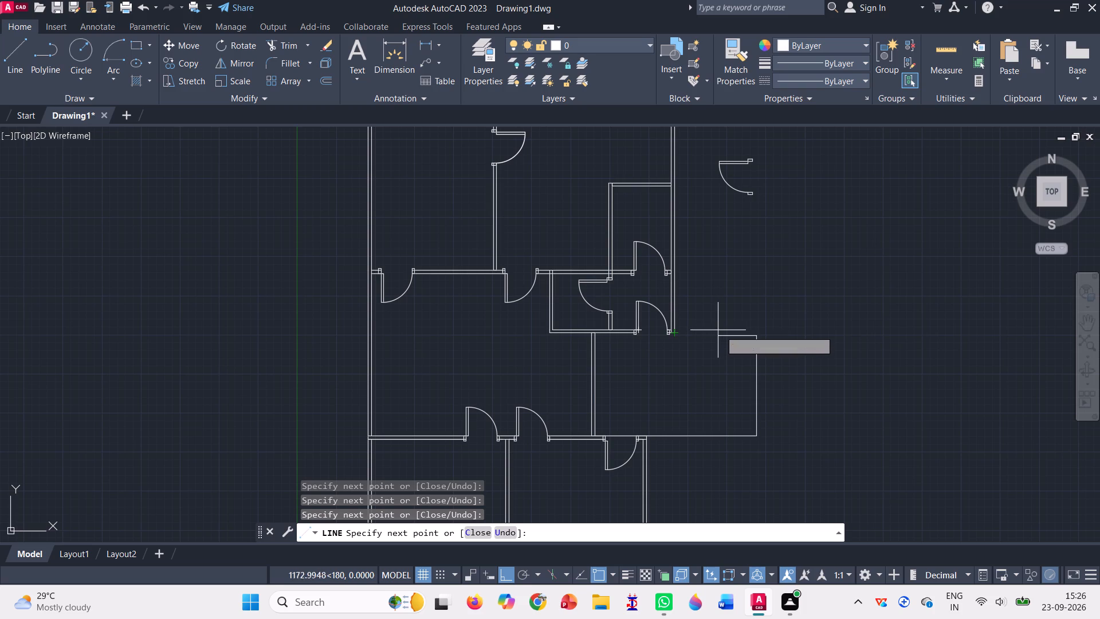
key("Escape")
Draw a line about 2620 right from the small rooms' lower-right outer corner, then down onto the new room's right wall line to close the corner.
left_click(9, 66)
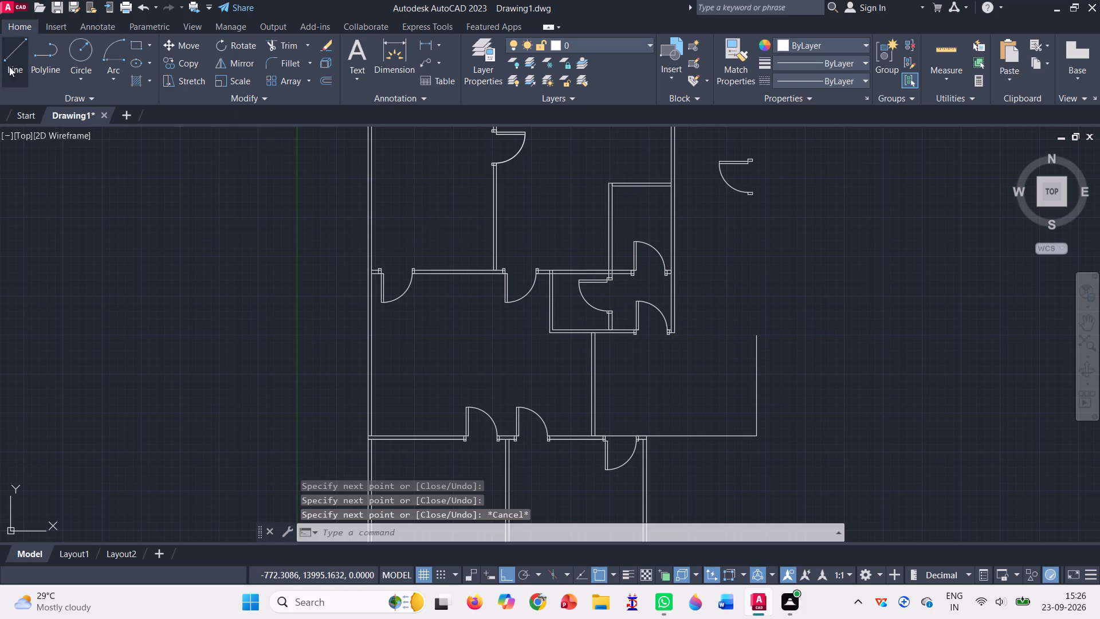
scroll(709, 334, "up", 3)
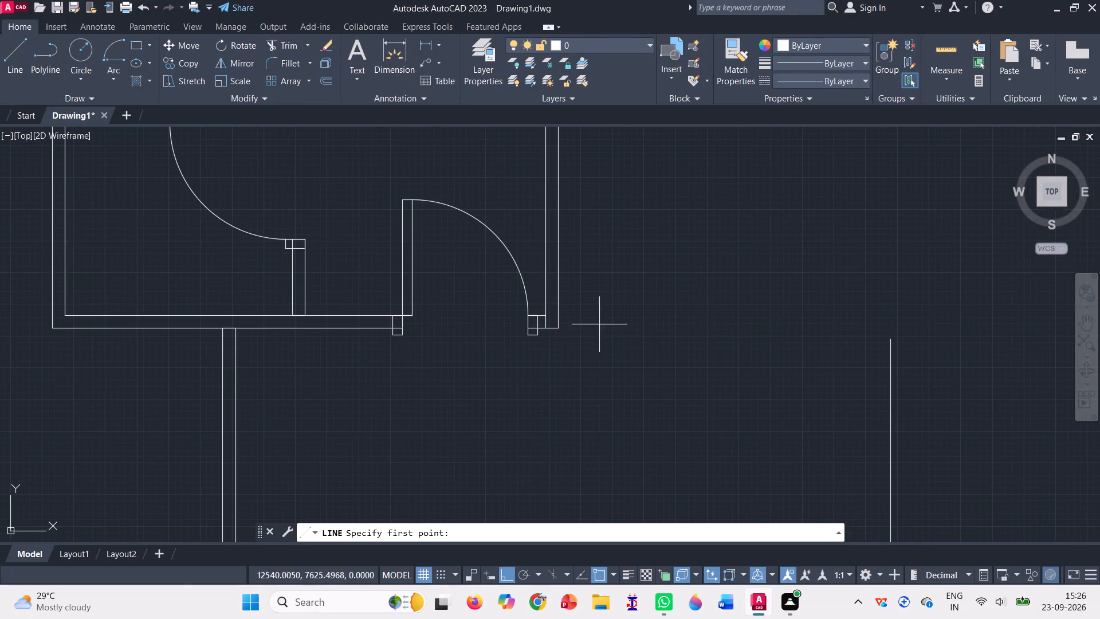
left_click(556, 330)
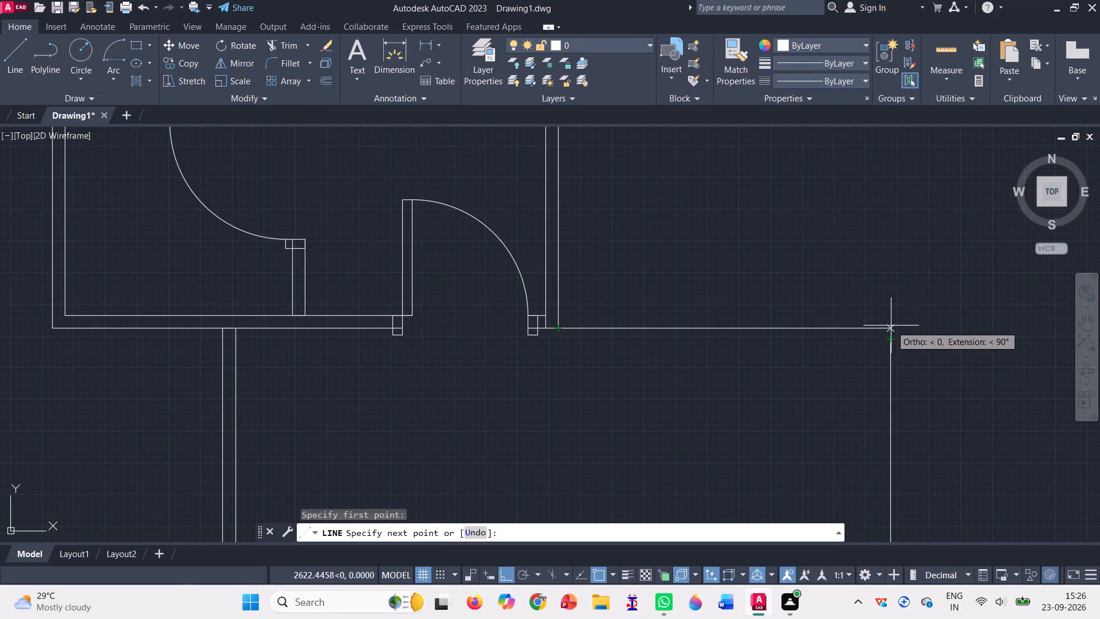
left_click(891, 328)
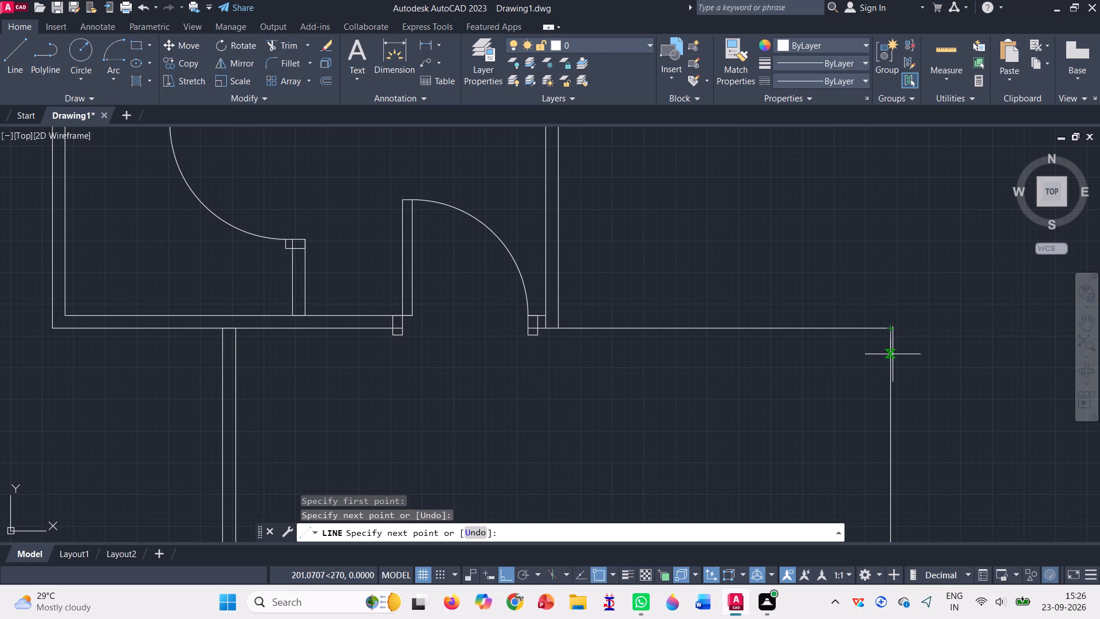
left_click(893, 354)
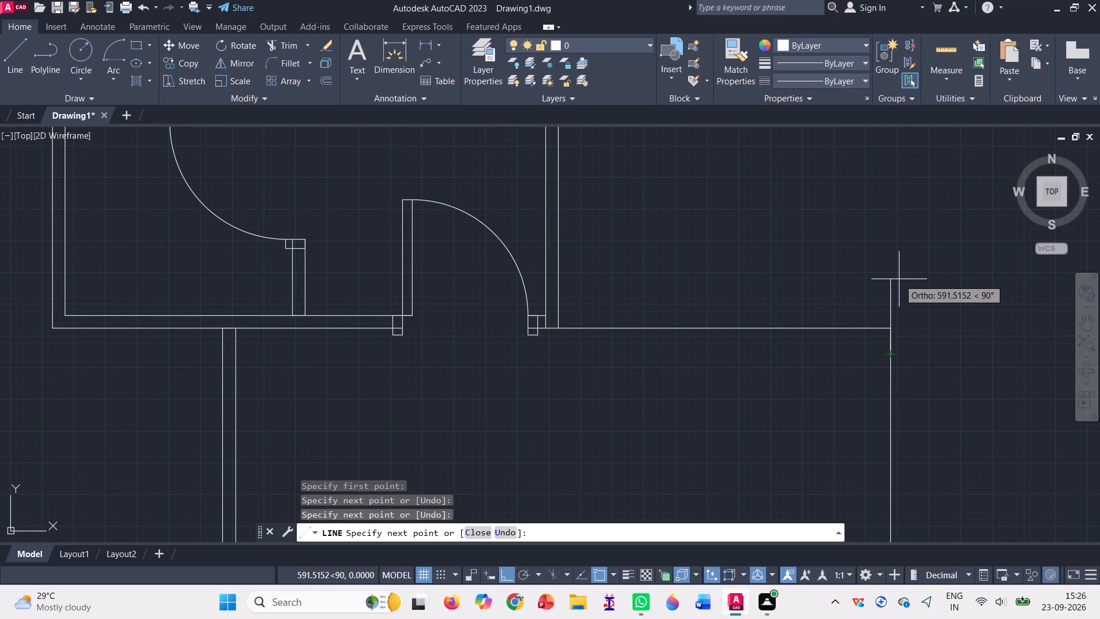
key("Escape")
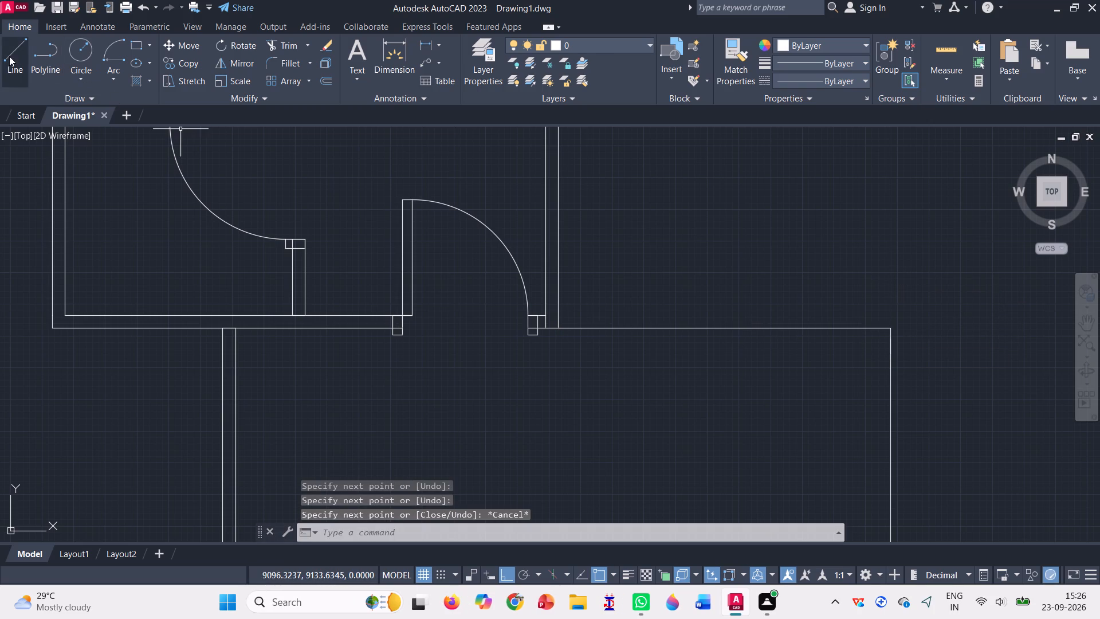
Draw a line 100 up from the foot of the small rooms' right inner wall line, then about 2730 right above the new room's top line.
left_click(7, 56)
scroll(557, 292, "up", 1)
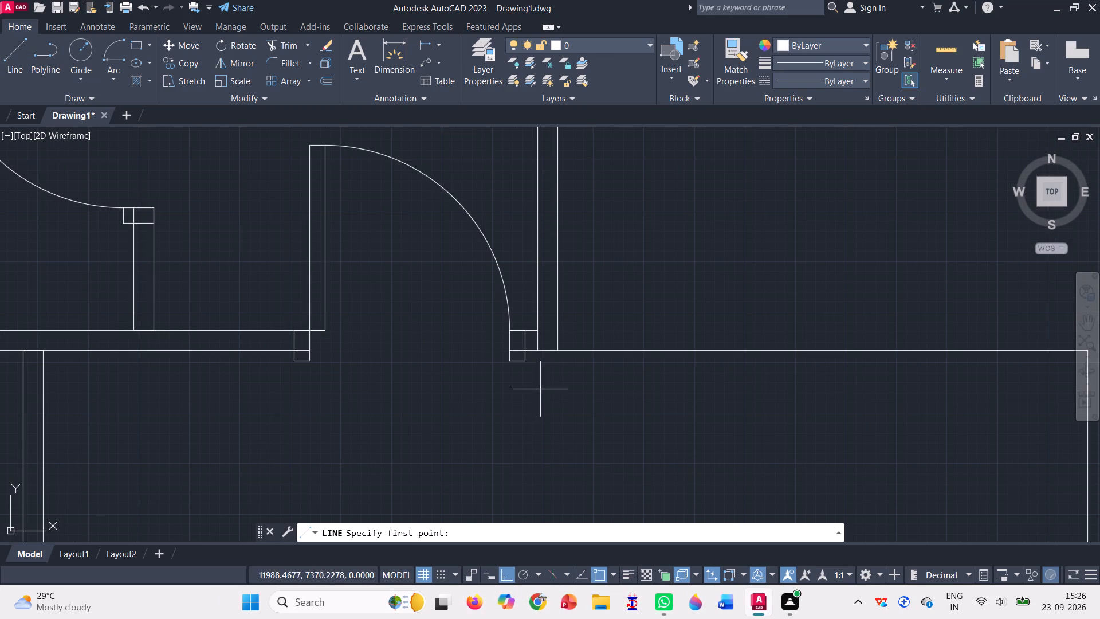
left_click(534, 348)
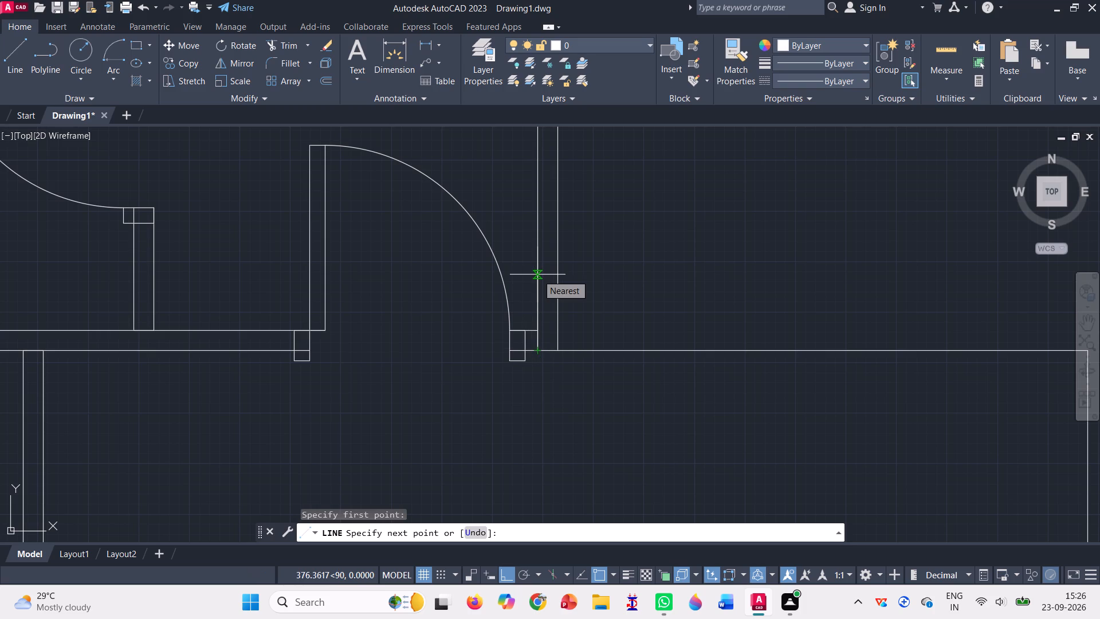
type("100")
key("Return")
scroll(865, 276, "down", 1)
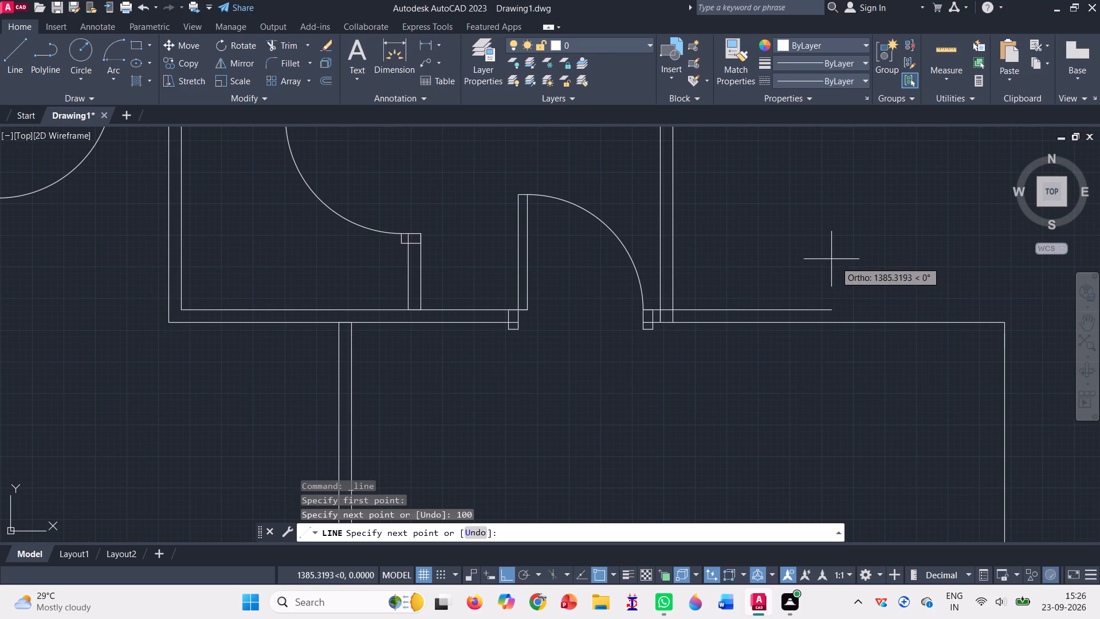
left_click(1004, 301)
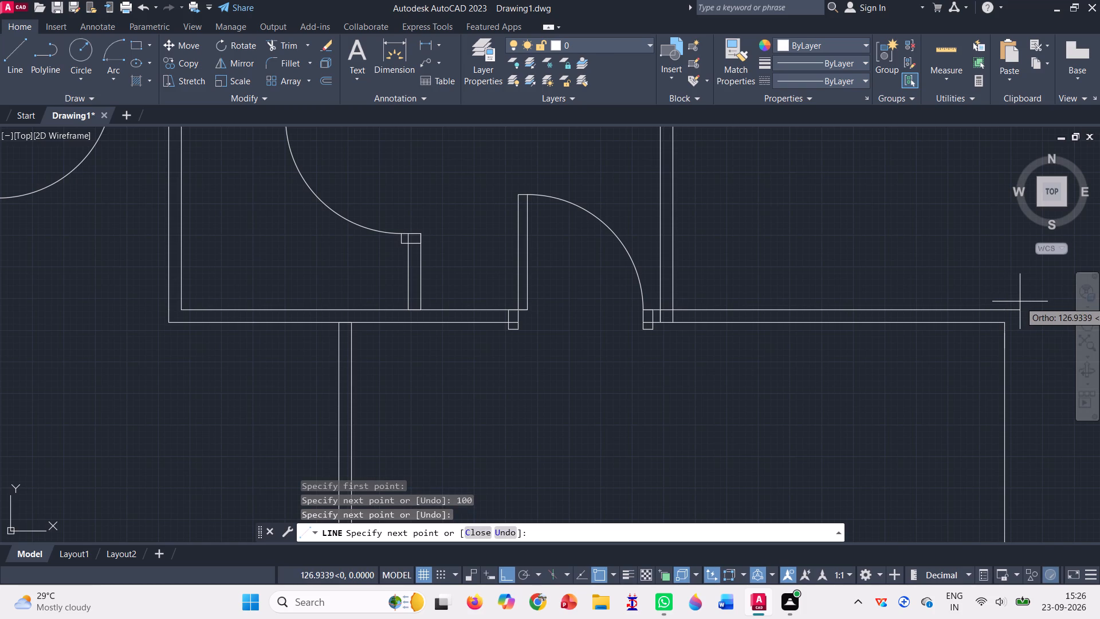
Continue the line 100 right and down past the new room's bottom wall, forming the outer line of its right wall.
type("100")
key("Return")
scroll(1020, 315, "down", 1)
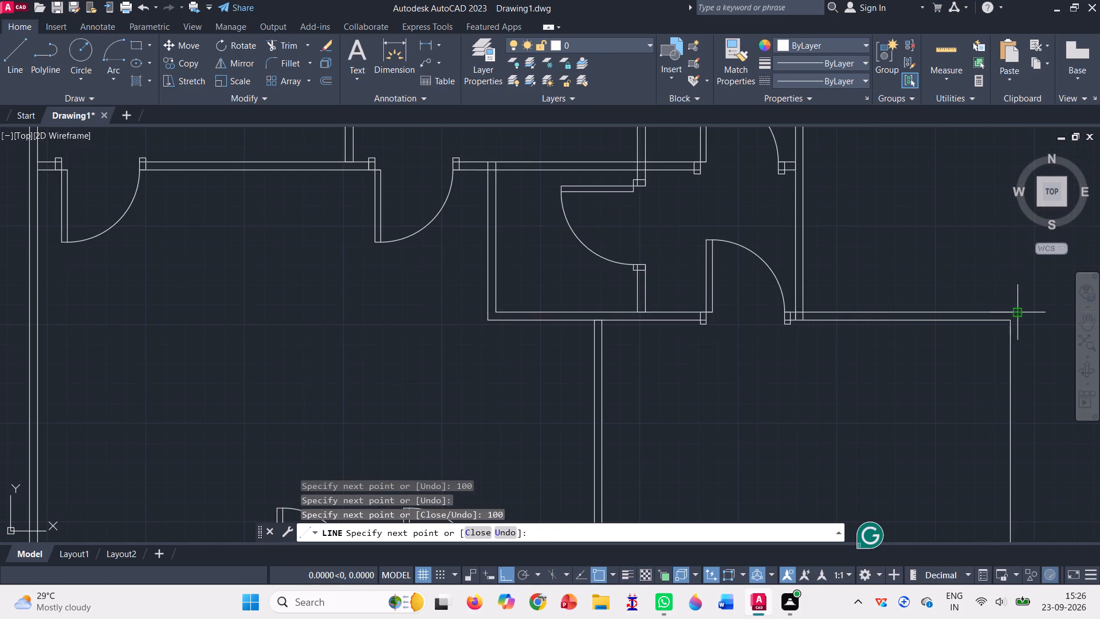
scroll(1020, 315, "down", 1)
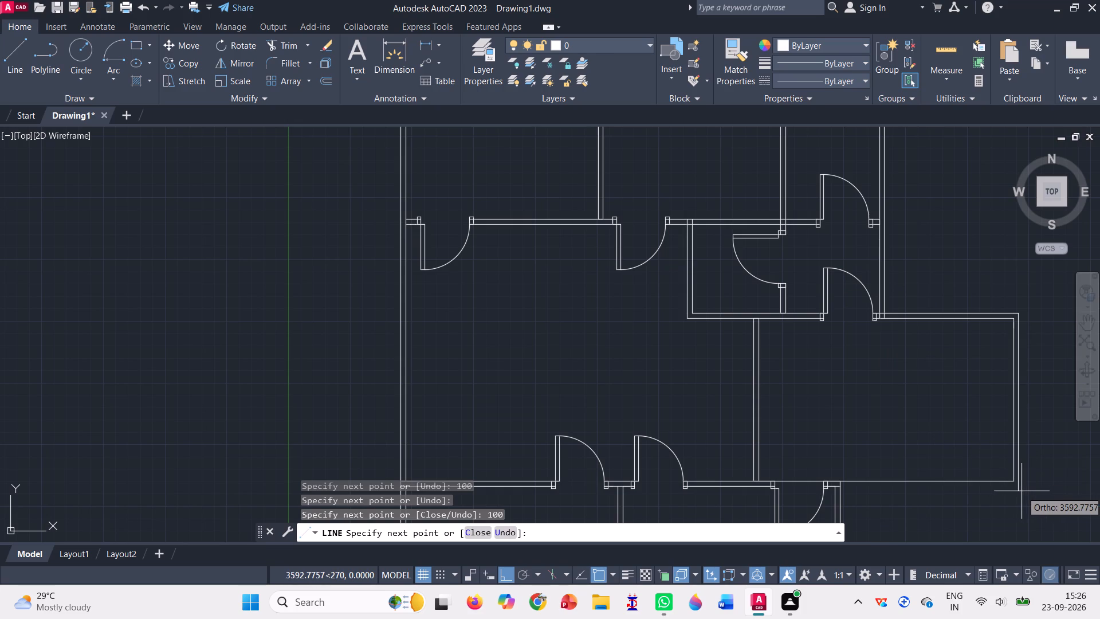
scroll(1022, 491, "up", 2)
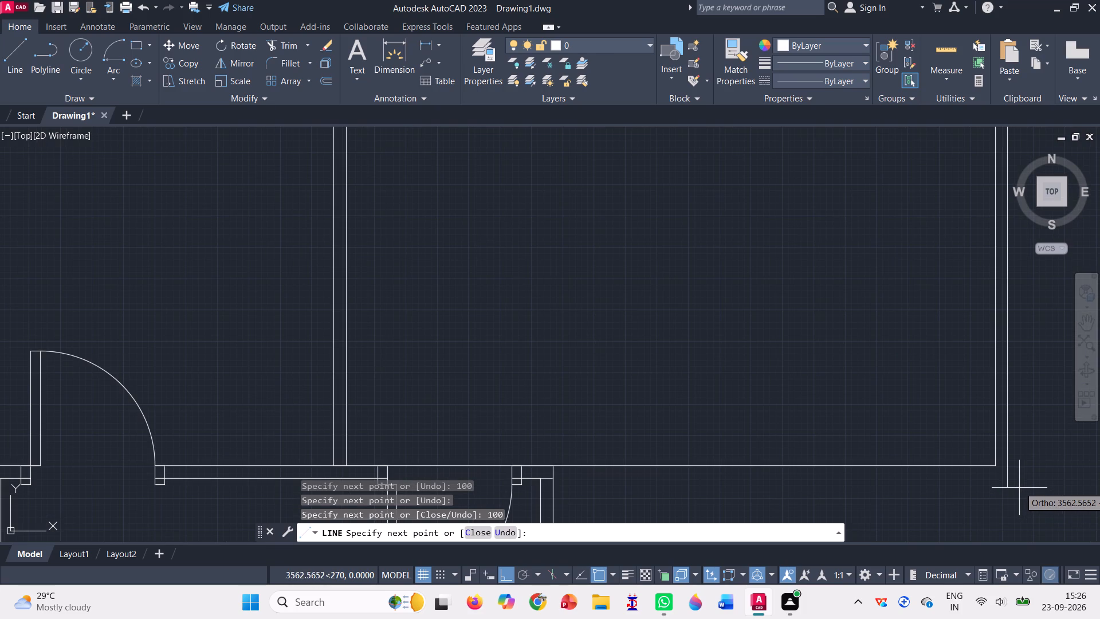
left_click(1023, 496)
key("Escape")
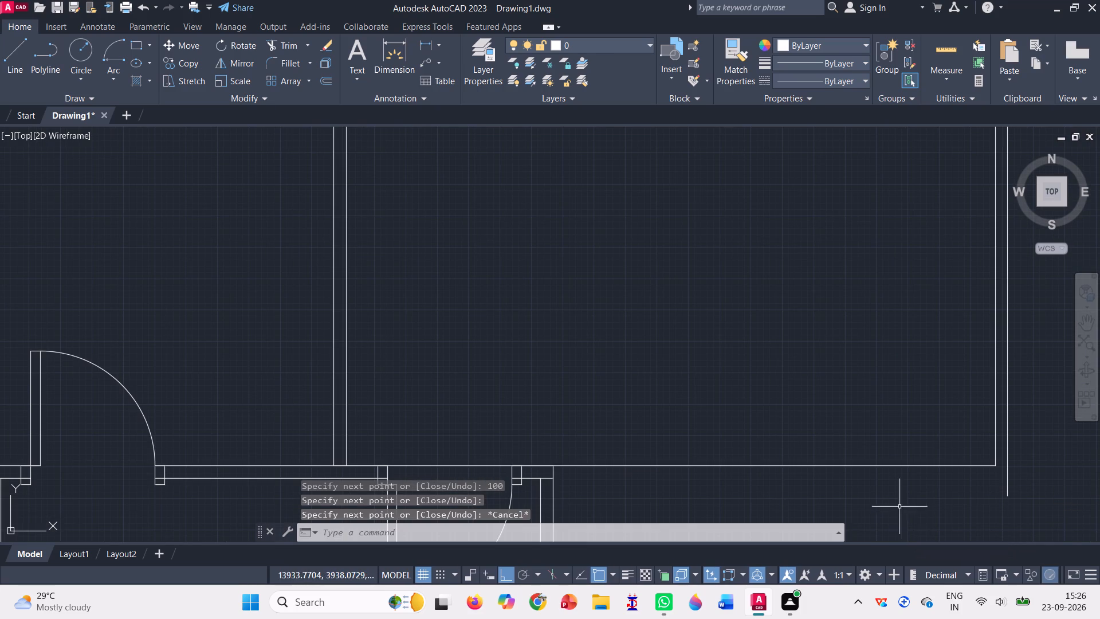
Draw the new room's outer bottom wall line about 3620 right from the bottom rooms' right wall to the outer right wall line.
left_click(13, 60)
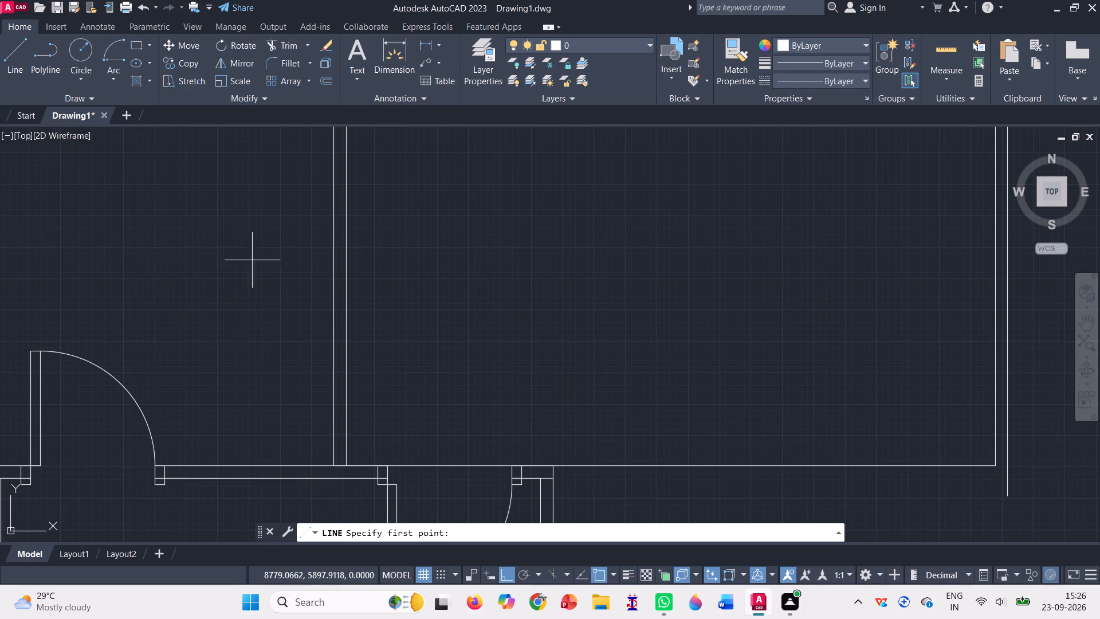
left_click(551, 476)
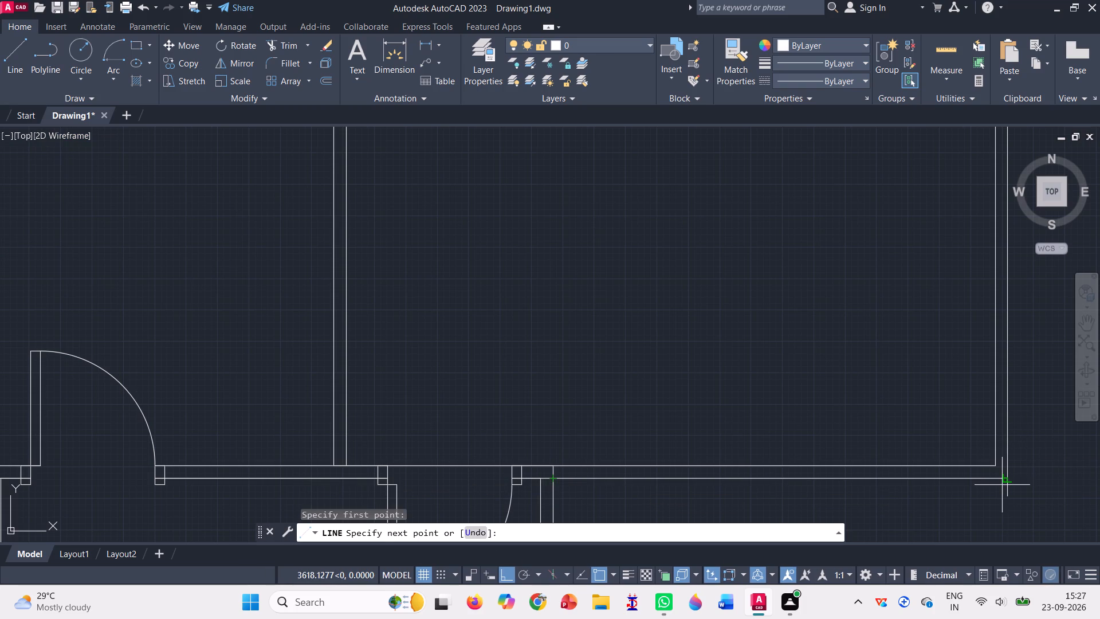
scroll(1002, 482, "up", 2)
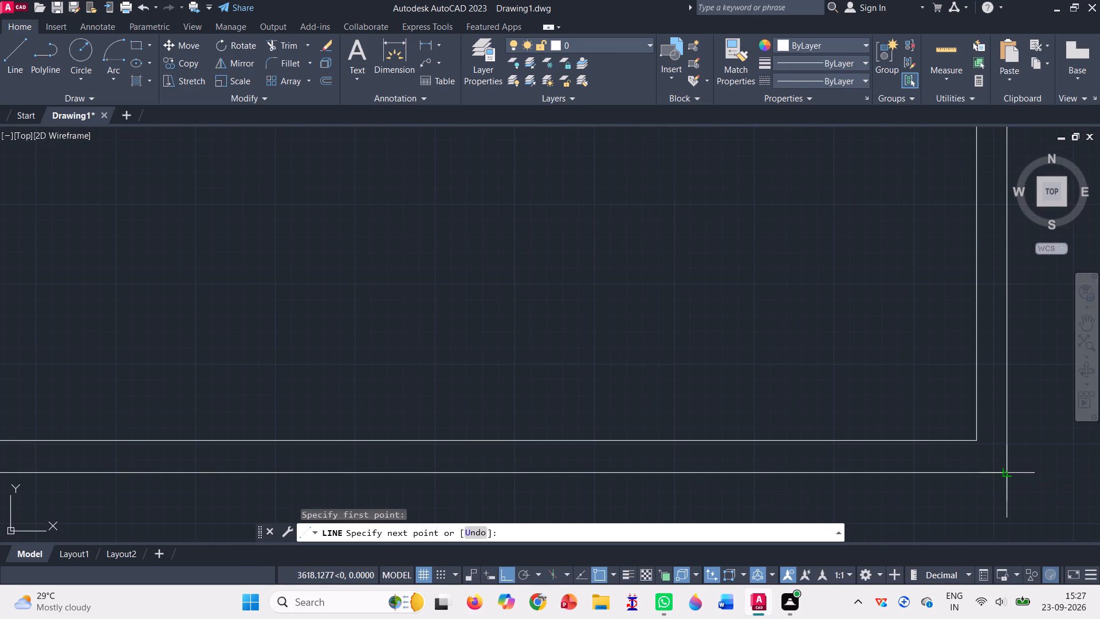
left_click(1004, 473)
key("Escape")
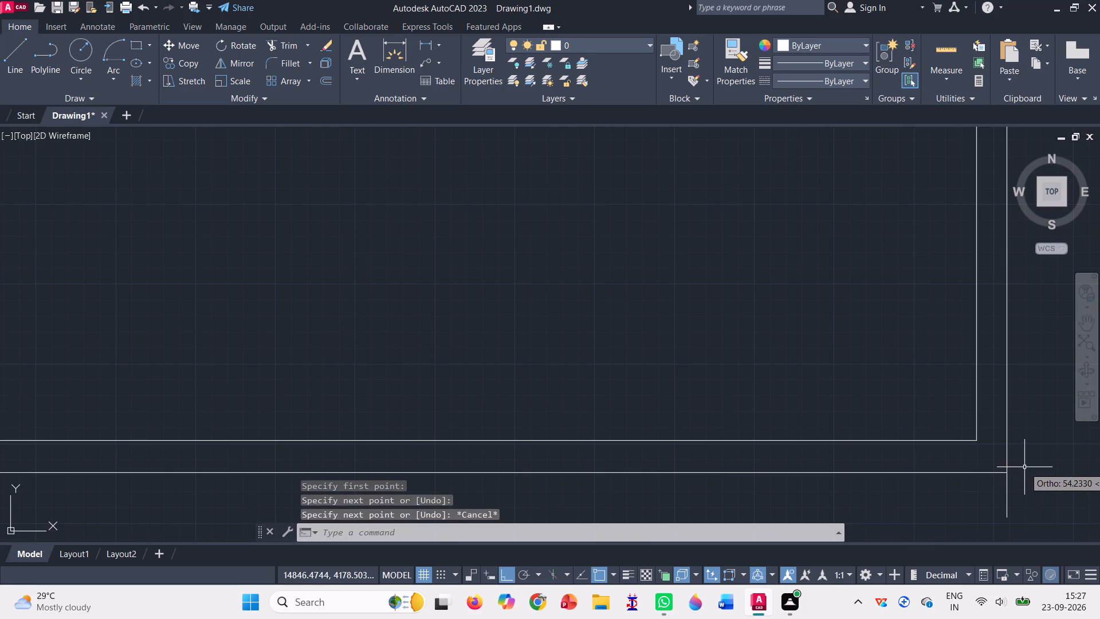
Trim the overhanging end of the outer right wall line at the new room's lower-right corner.
left_click(273, 48)
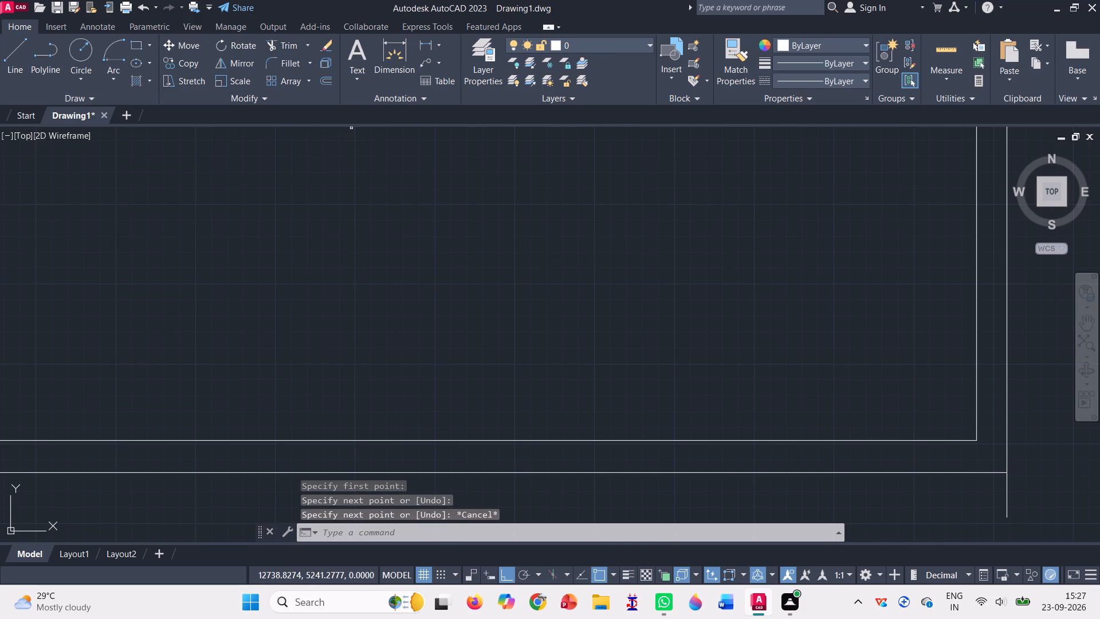
left_click_drag(985, 497, 1022, 488)
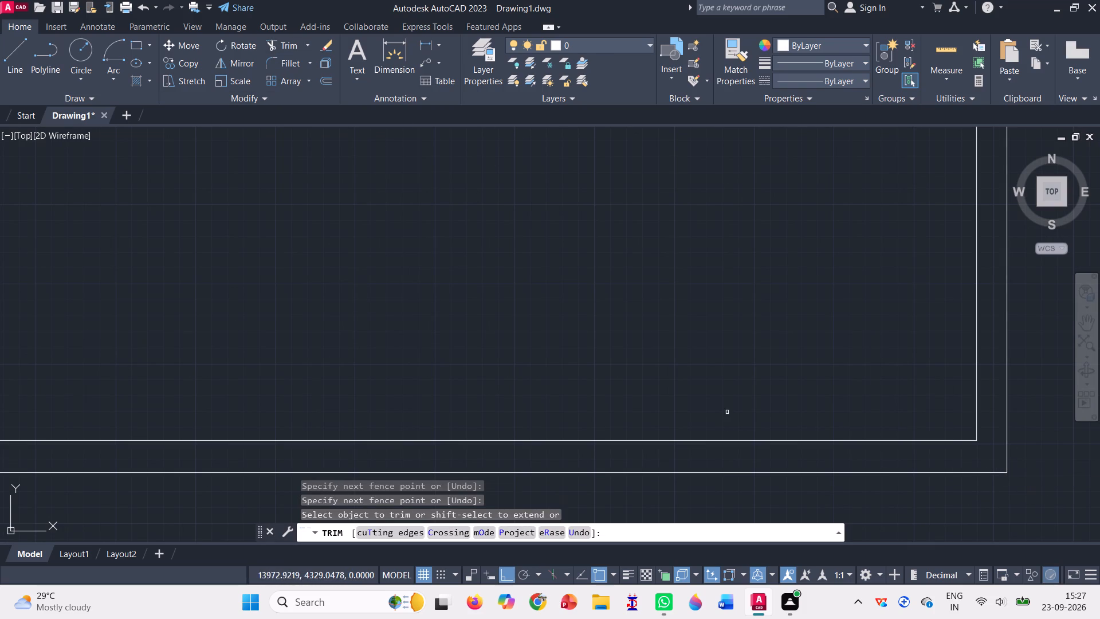
Rotate the spare door symbol outside the plan by 270° about its upper-right jamb corner.
scroll(625, 301, "down", 5)
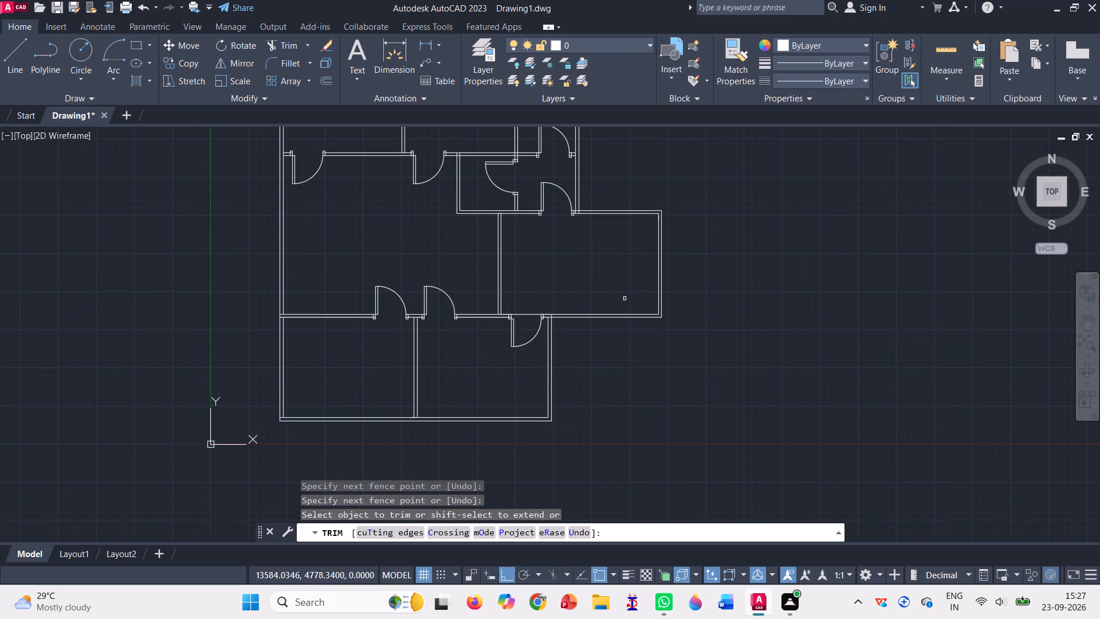
scroll(528, 256, "down", 1)
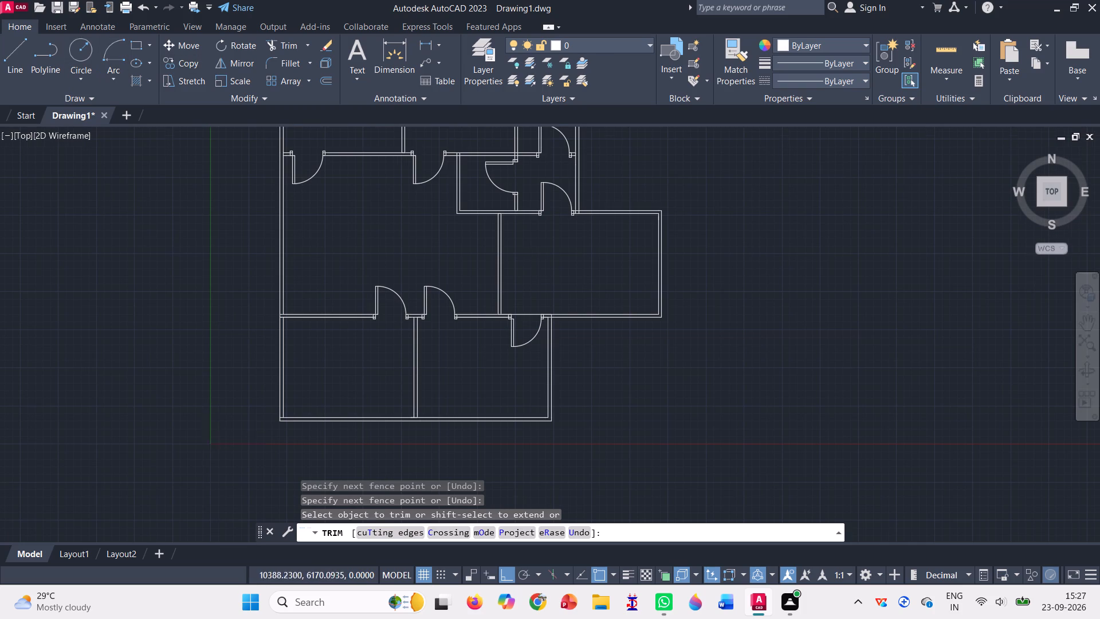
scroll(670, 249, "down", 1)
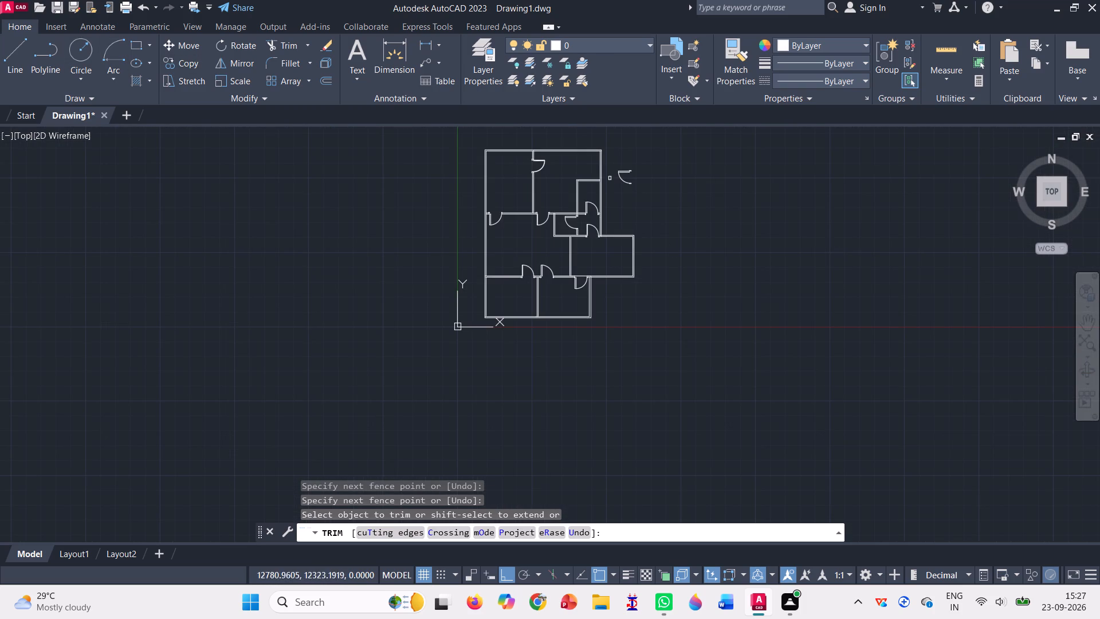
left_click(233, 49)
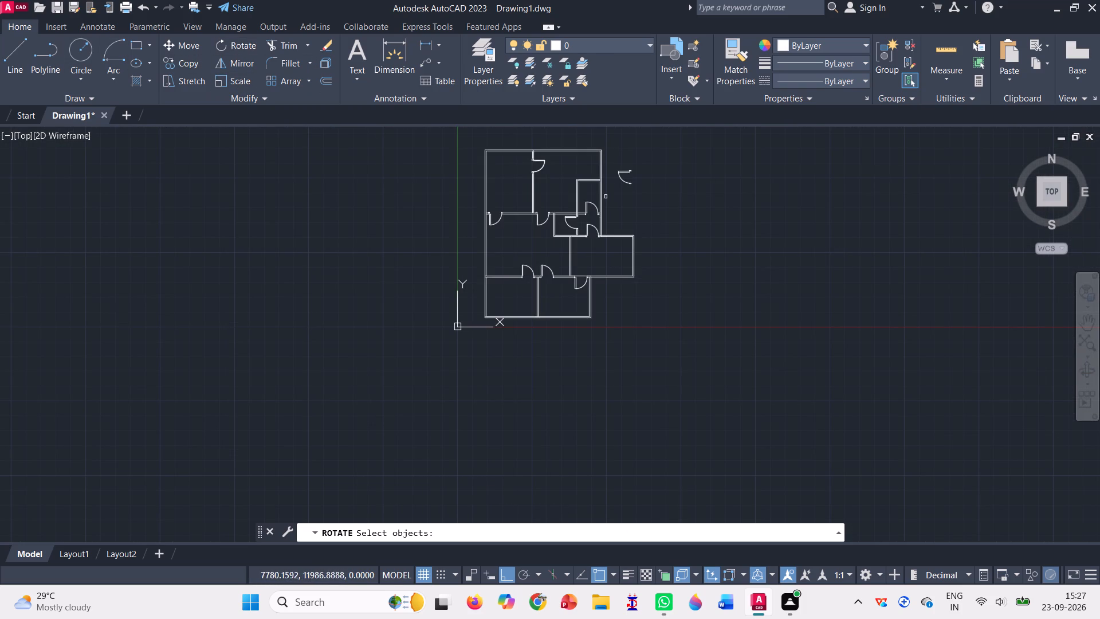
scroll(614, 157, "up", 2)
left_click_drag(635, 271, 701, 242)
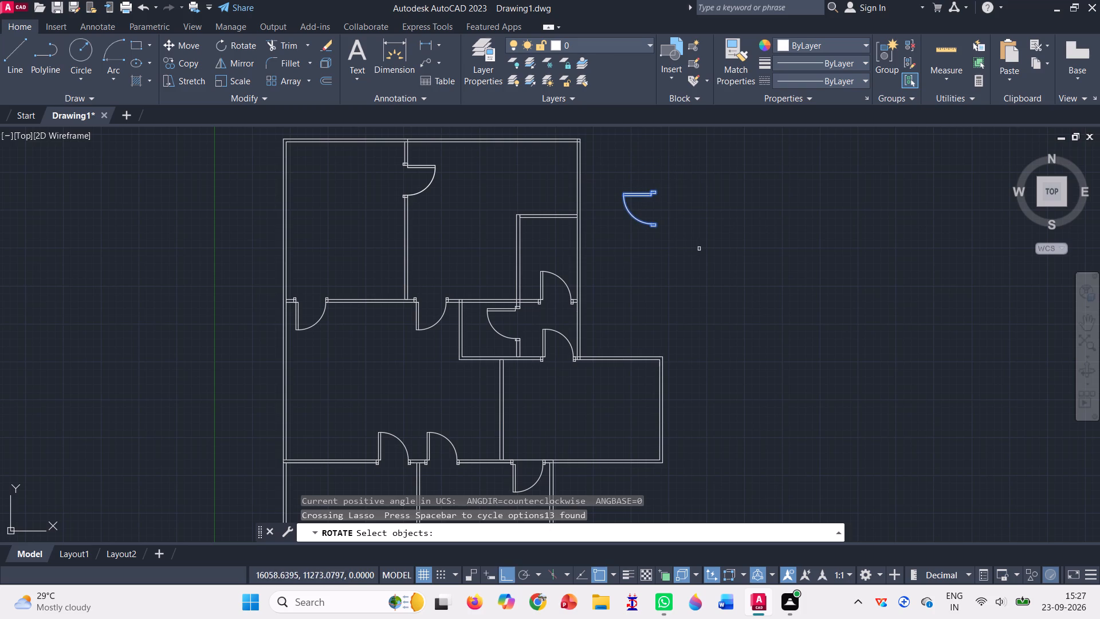
key("Return")
scroll(618, 179, "up", 3)
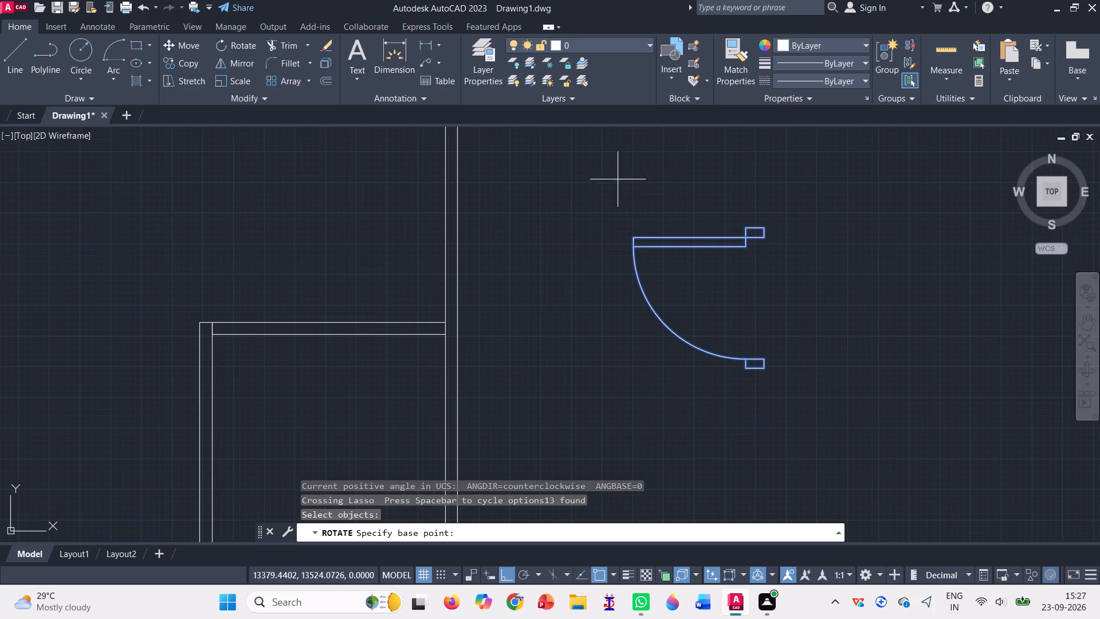
left_click(764, 227)
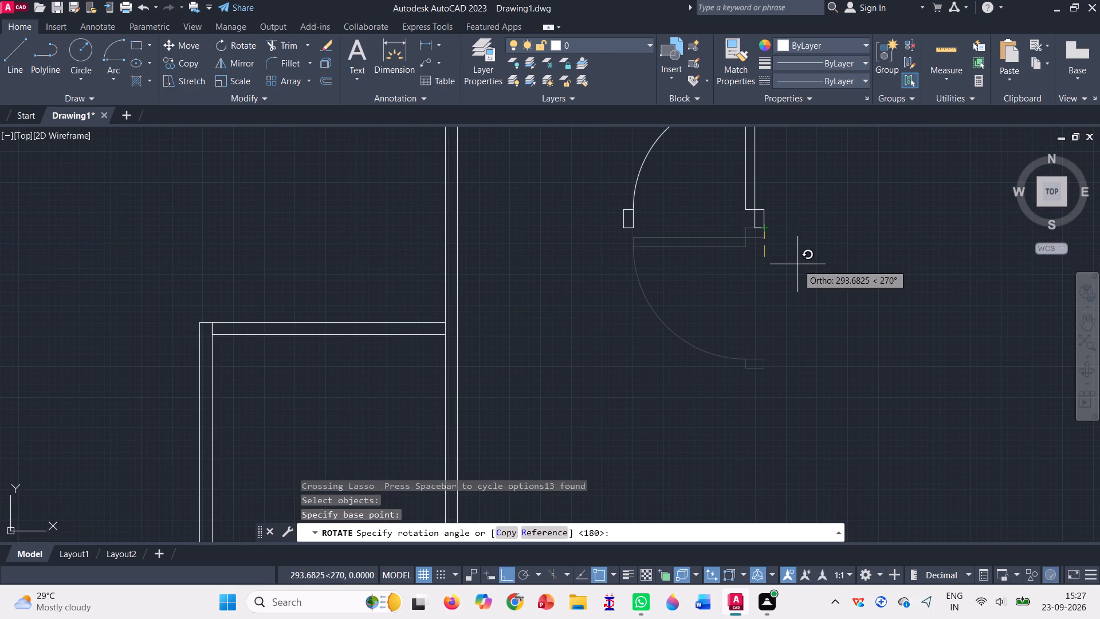
left_click(797, 264)
scroll(614, 267, "down", 2)
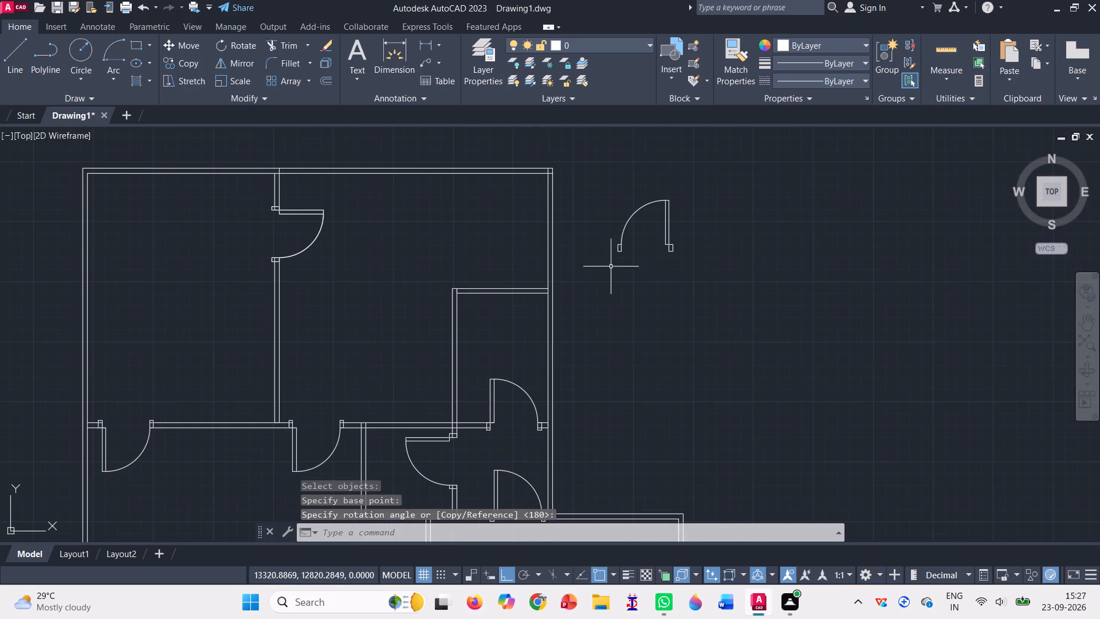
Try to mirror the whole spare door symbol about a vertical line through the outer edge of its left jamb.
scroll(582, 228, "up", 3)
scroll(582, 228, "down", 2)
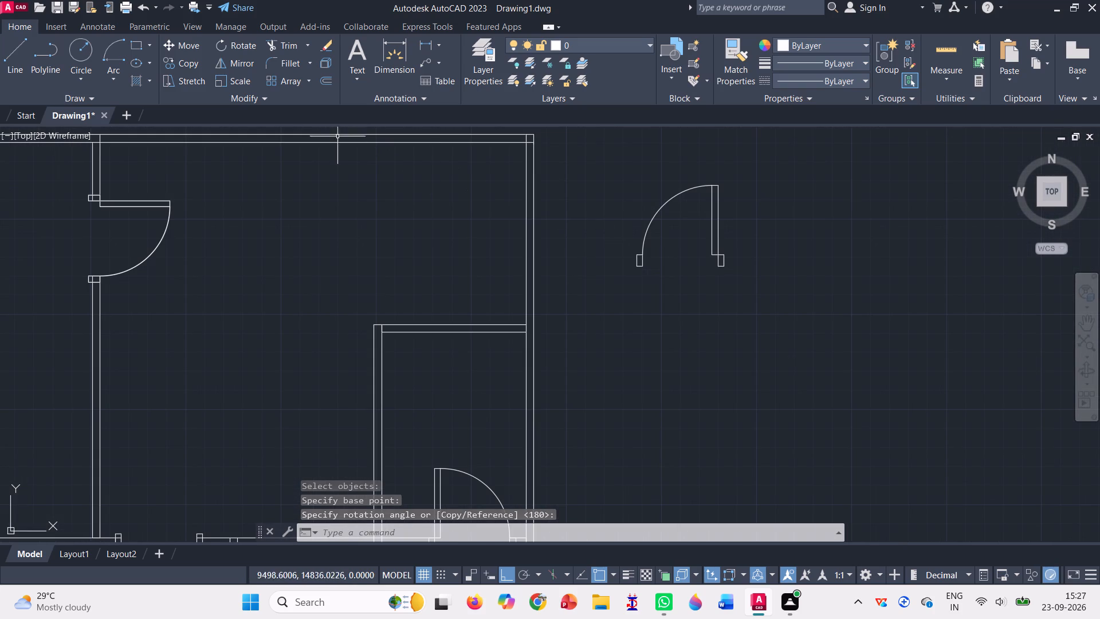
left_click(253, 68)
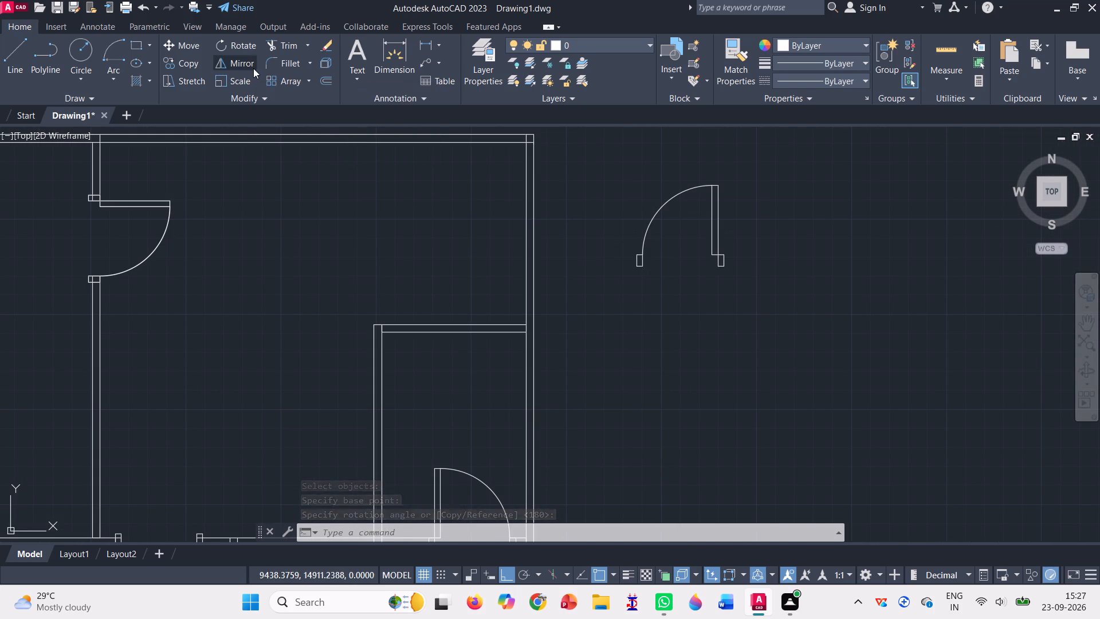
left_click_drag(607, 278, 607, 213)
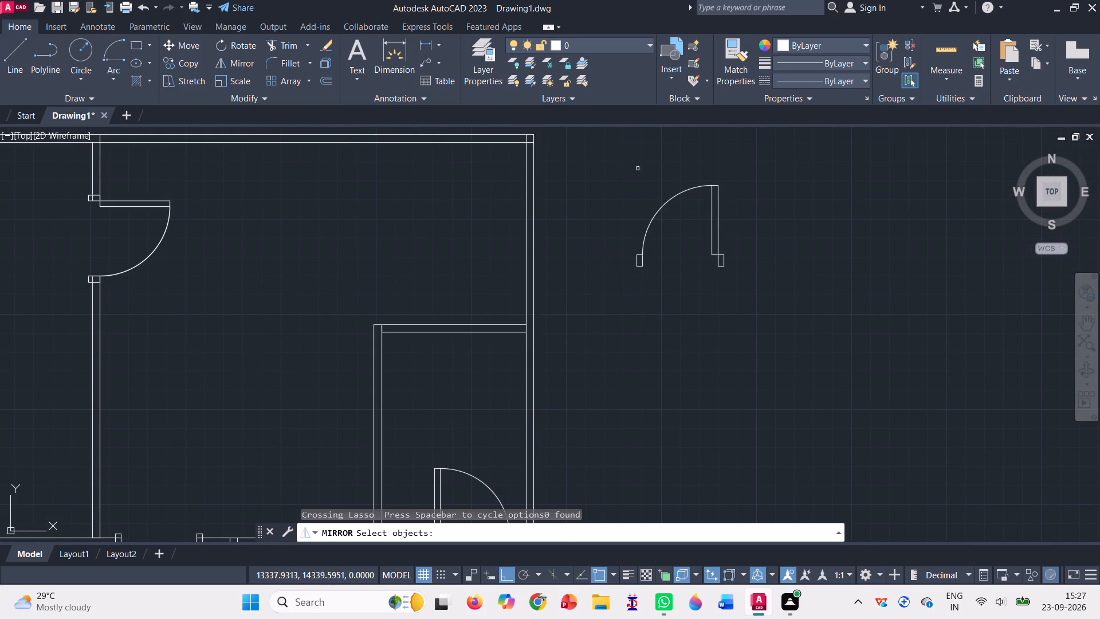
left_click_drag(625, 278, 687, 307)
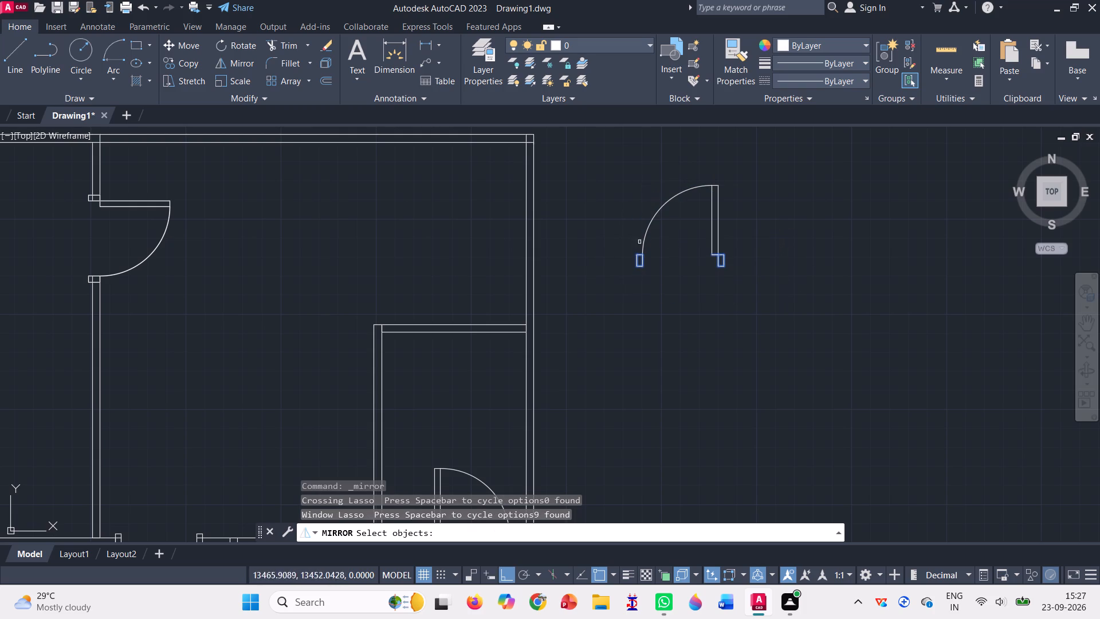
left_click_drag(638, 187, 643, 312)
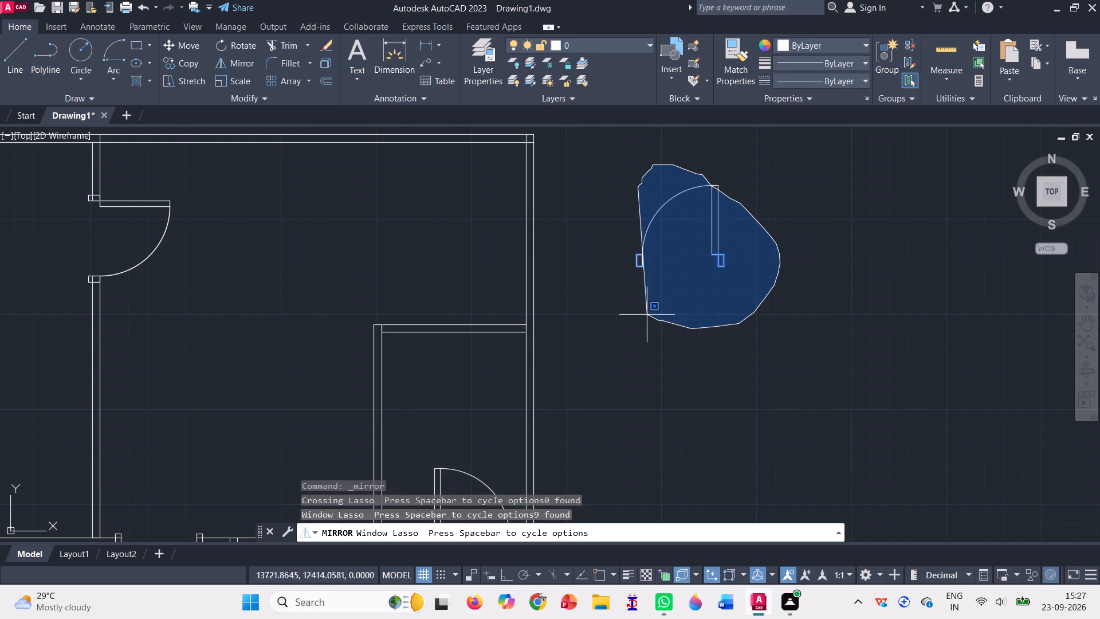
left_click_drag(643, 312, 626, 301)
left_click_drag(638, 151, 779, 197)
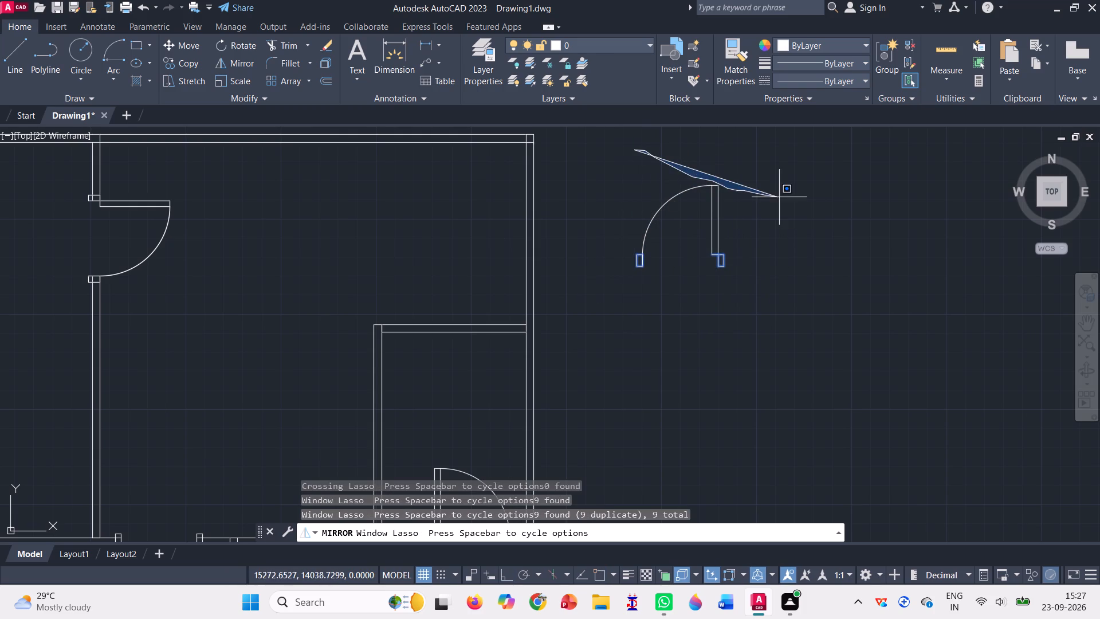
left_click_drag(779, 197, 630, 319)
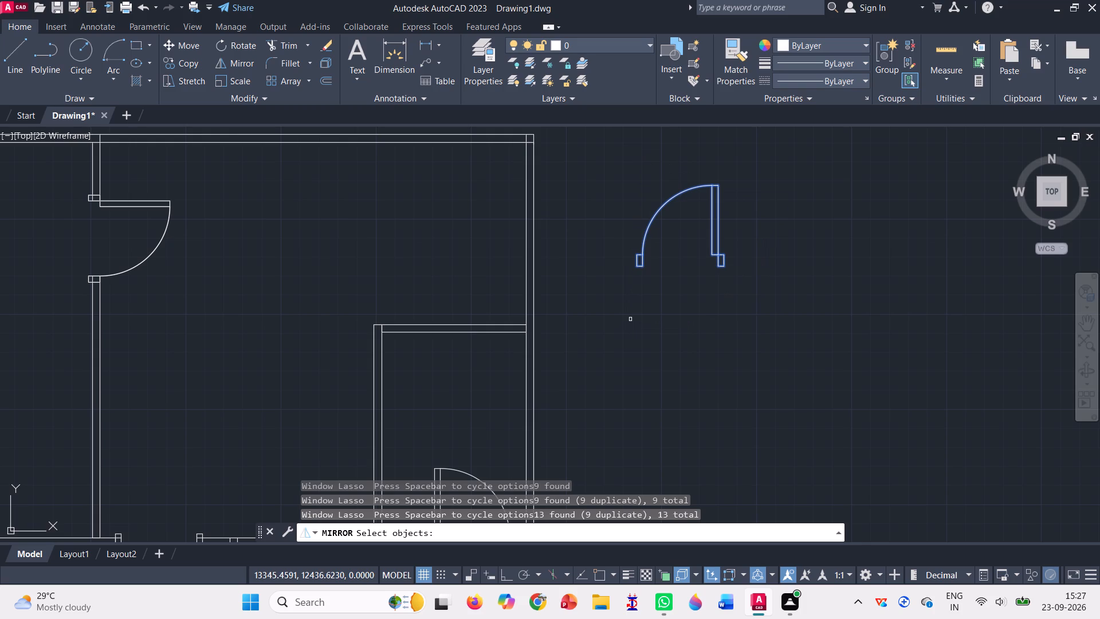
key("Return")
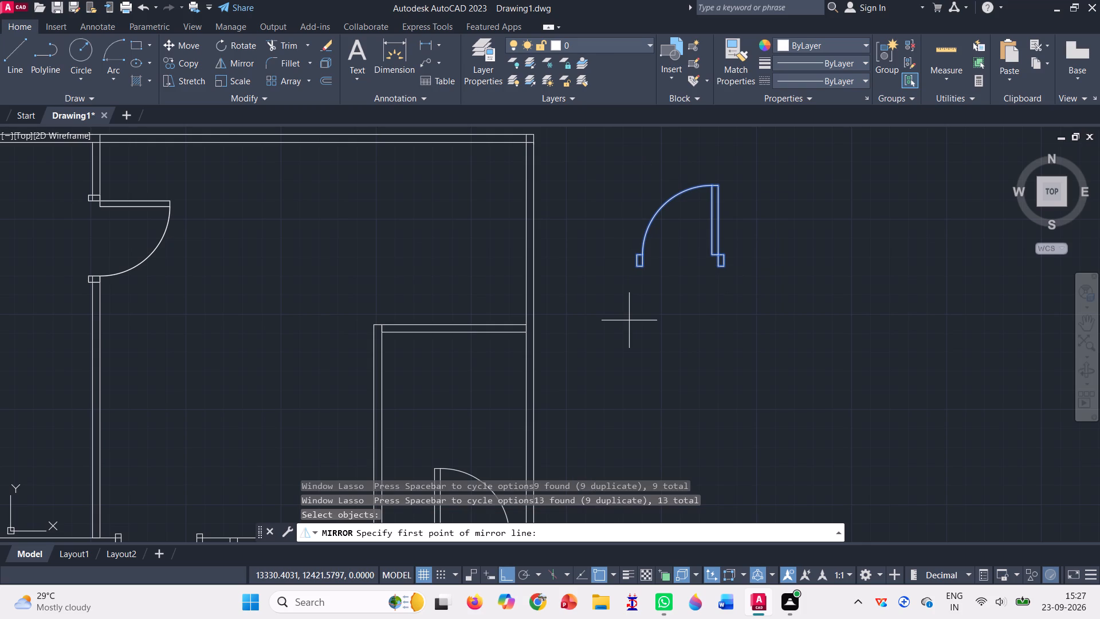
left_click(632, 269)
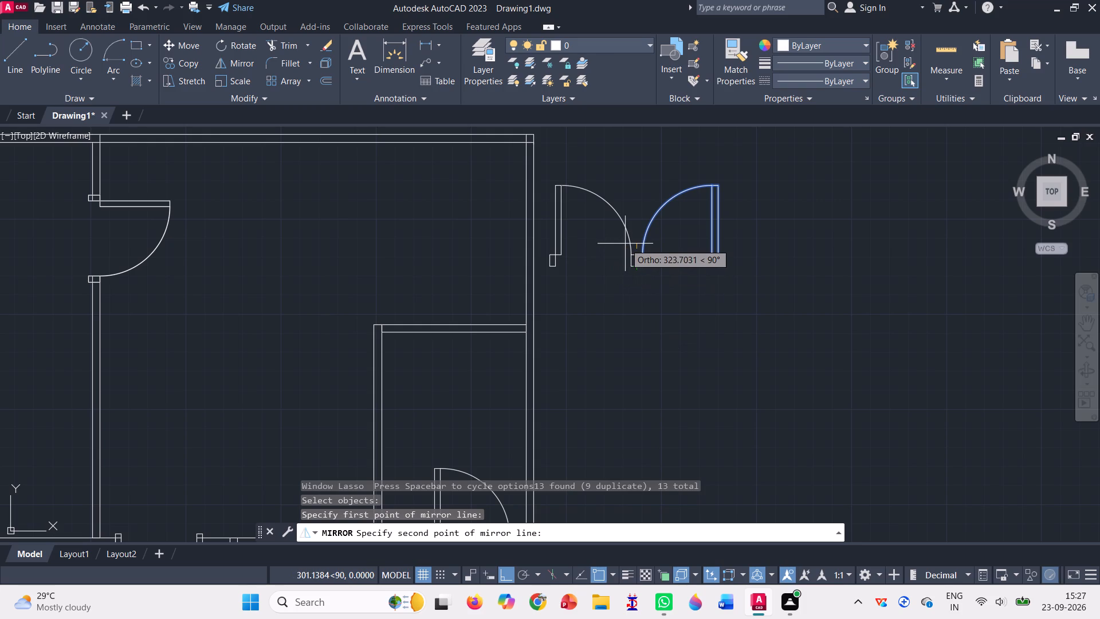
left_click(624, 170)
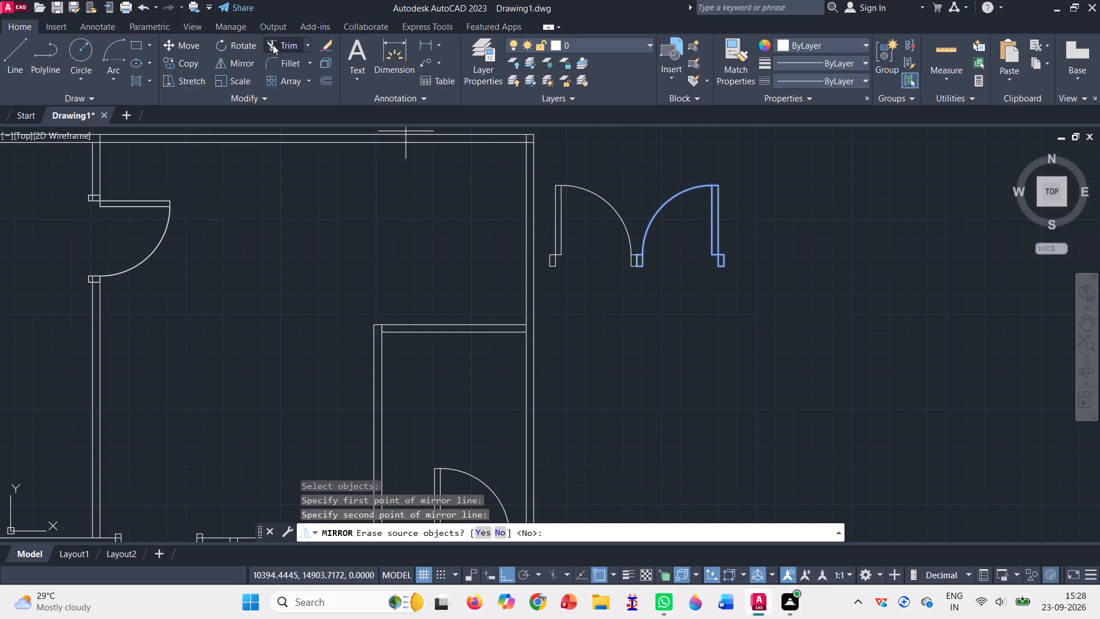
Trim away the left jamb of the spare door symbol outside the plan, keeping the arc, leaf and right jamb.
left_click(273, 45)
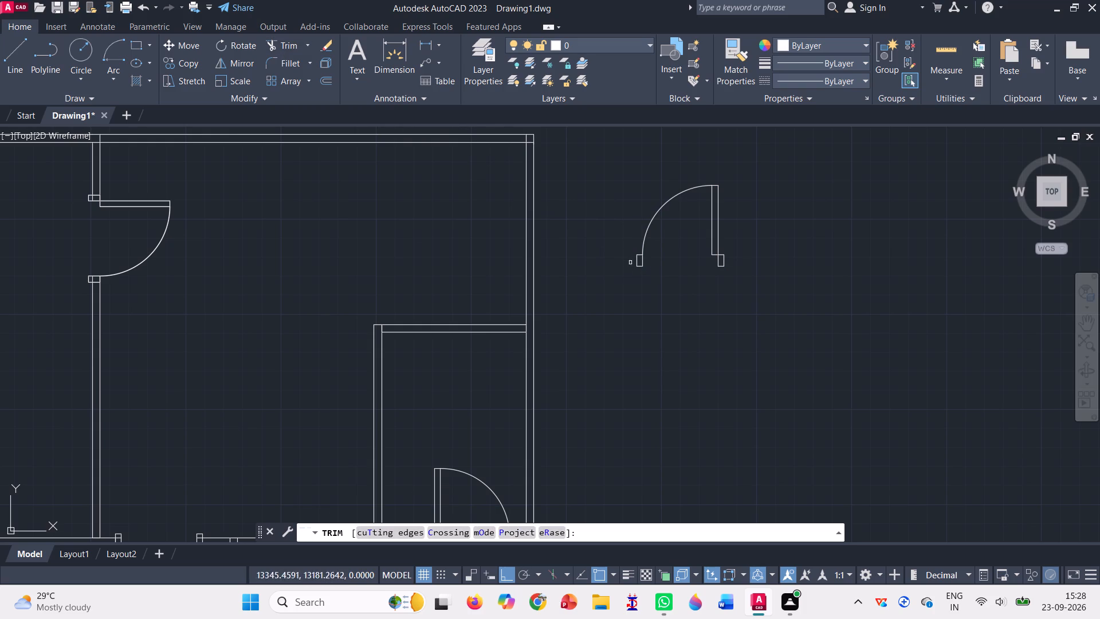
scroll(618, 245, "up", 5)
left_click_drag(781, 308, 810, 406)
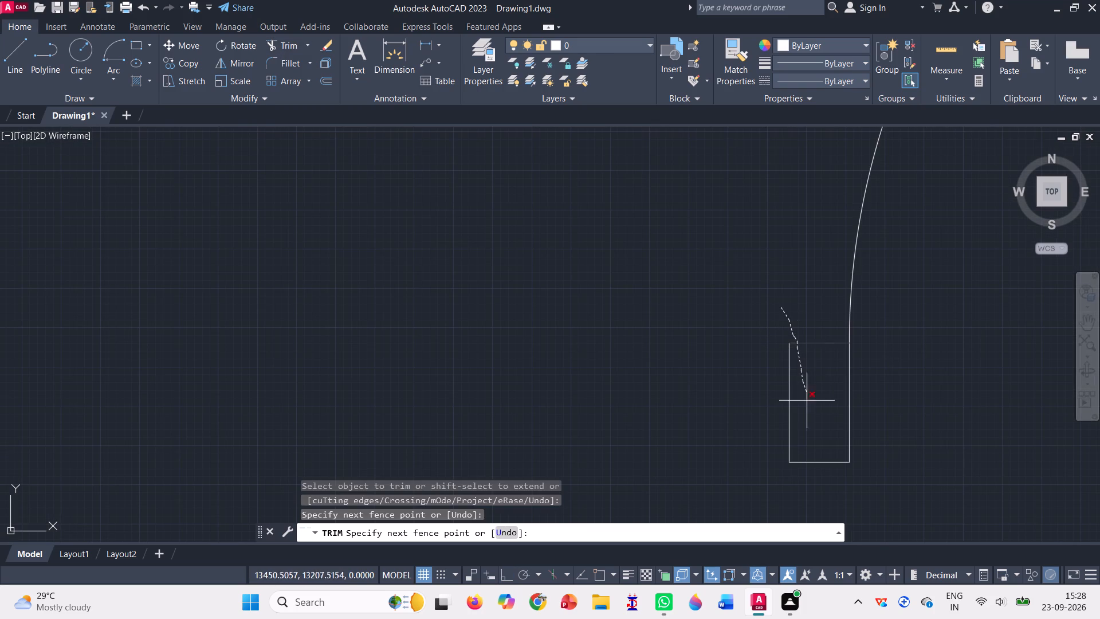
left_click_drag(810, 406, 871, 403)
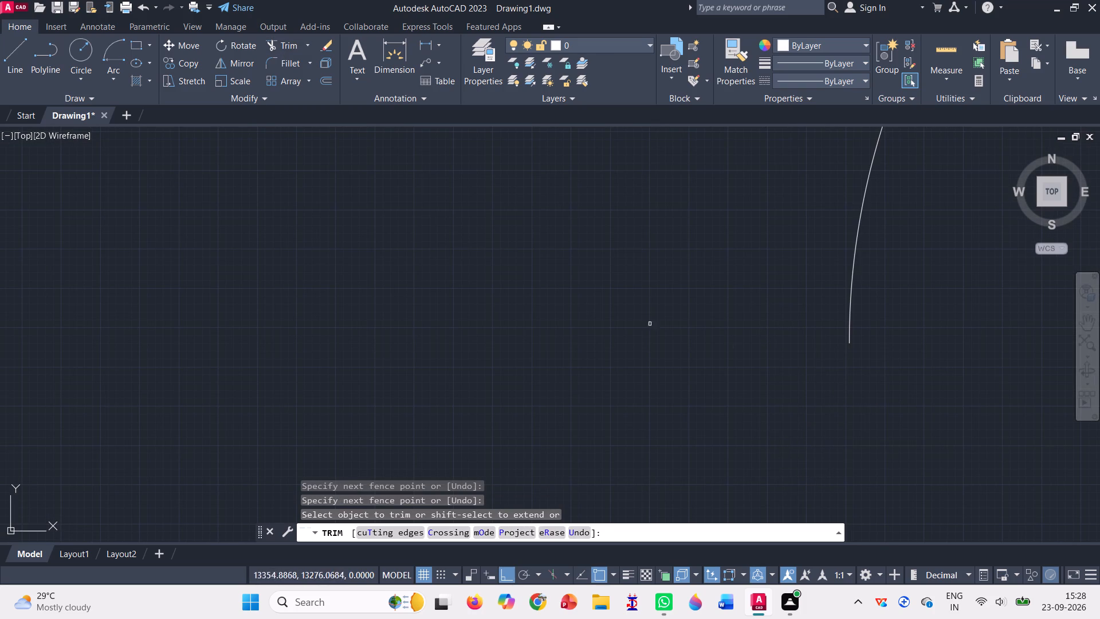
Rotate the trimmed door symbol by 270° about the lower-right corner of its remaining jamb.
scroll(567, 287, "down", 2)
scroll(557, 280, "up", 1)
scroll(557, 280, "down", 4)
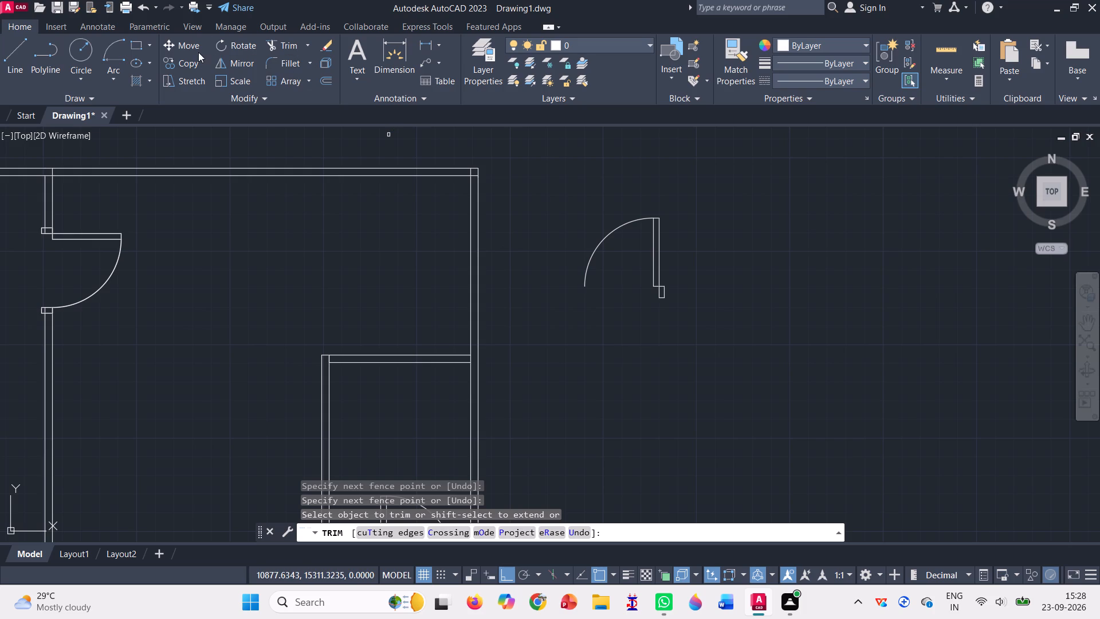
left_click(217, 46)
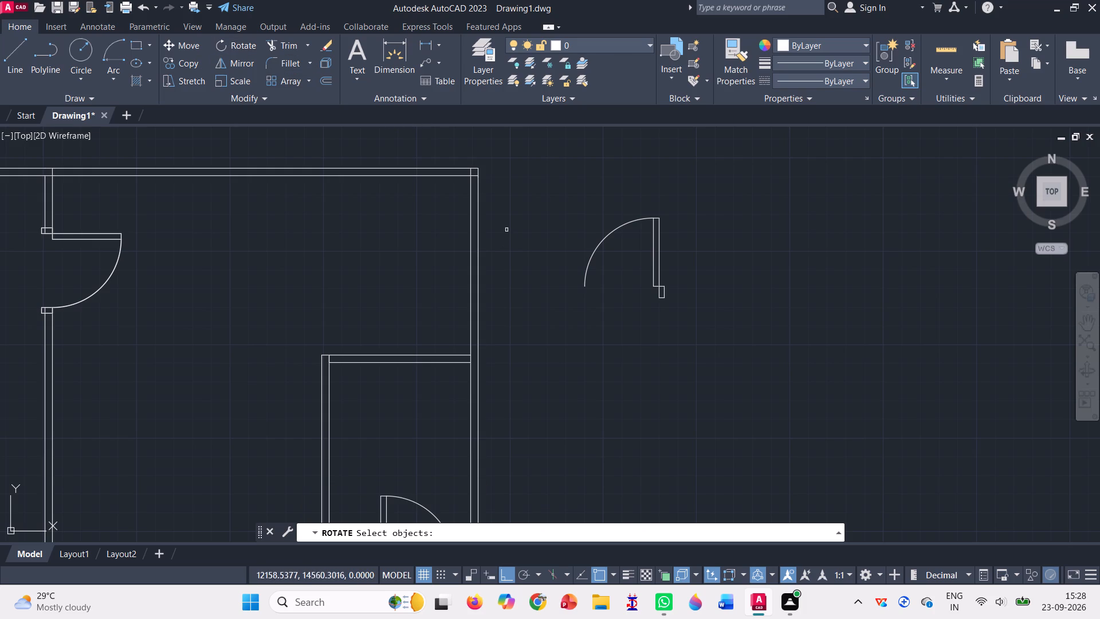
left_click_drag(555, 311, 709, 312)
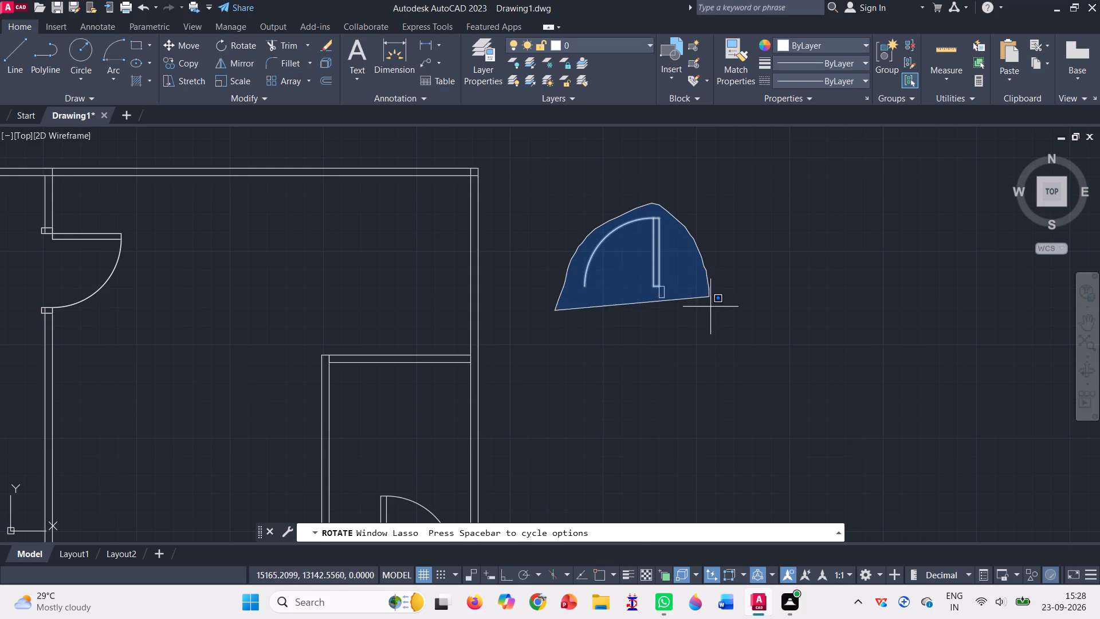
left_click_drag(709, 312, 667, 358)
key("Return")
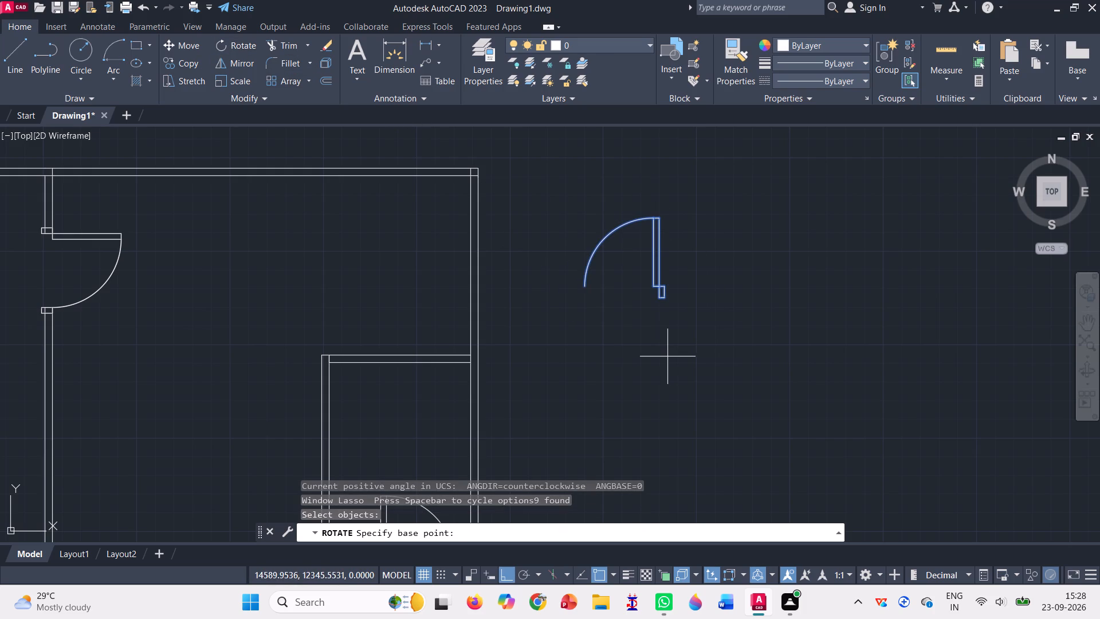
left_click(666, 302)
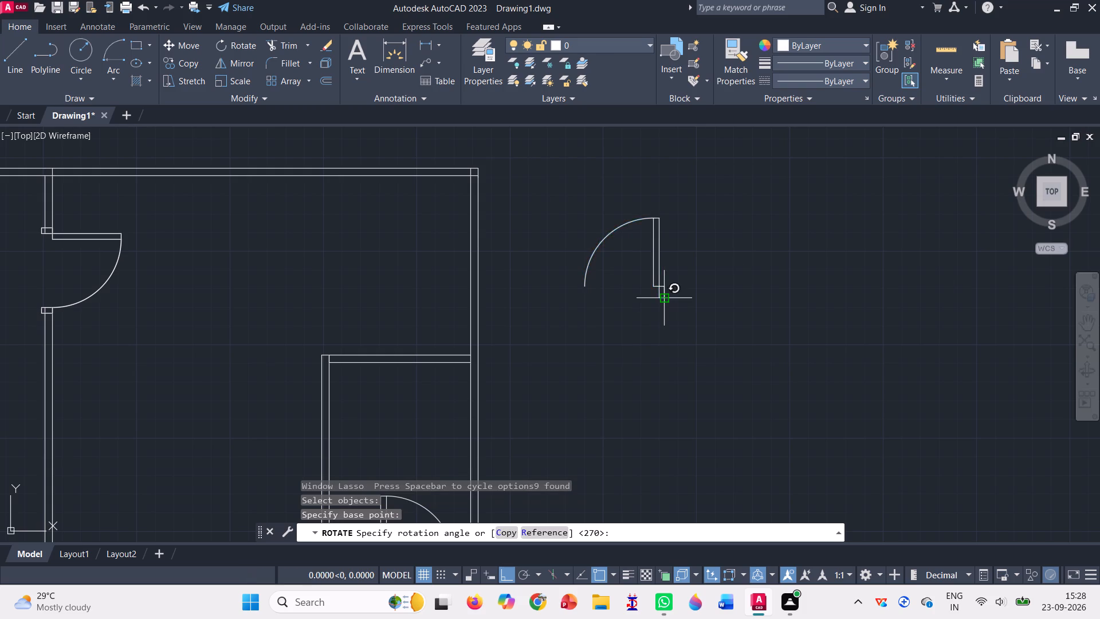
left_click(663, 336)
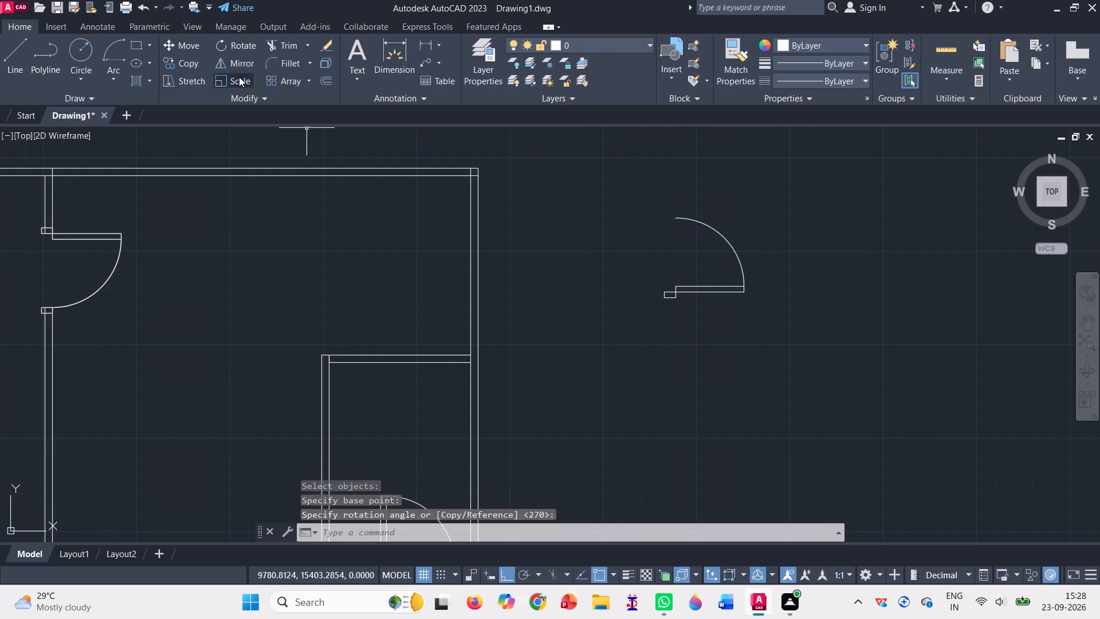
Mirror the door symbol about a horizontal line through the arc's free end, keeping the source, to form a double door.
left_click(229, 62)
left_click_drag(624, 182, 684, 186)
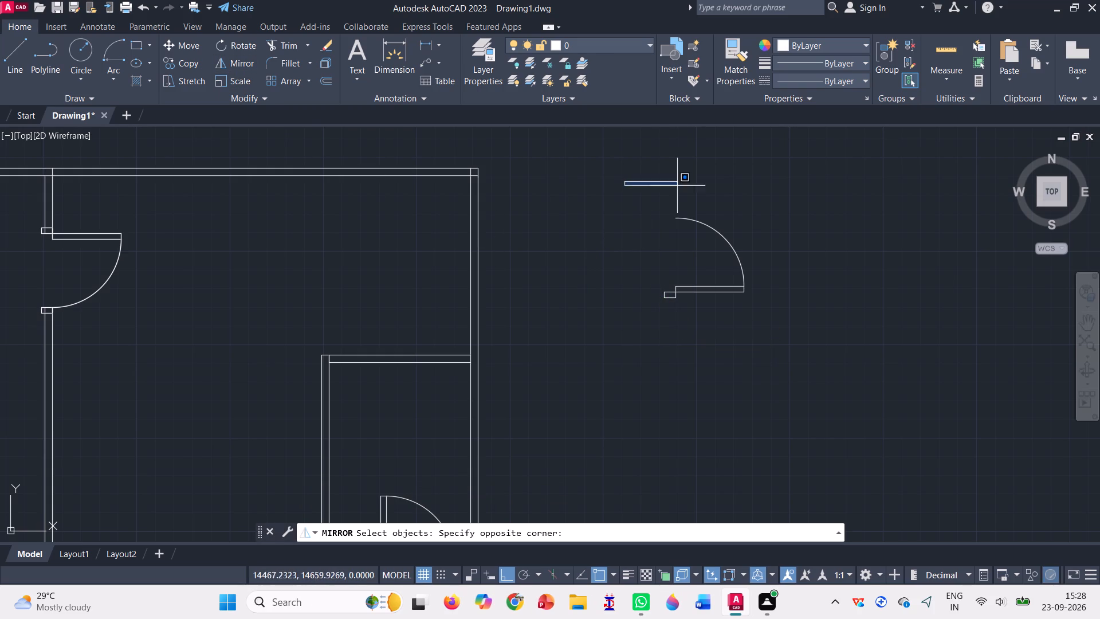
left_click_drag(684, 186, 675, 397)
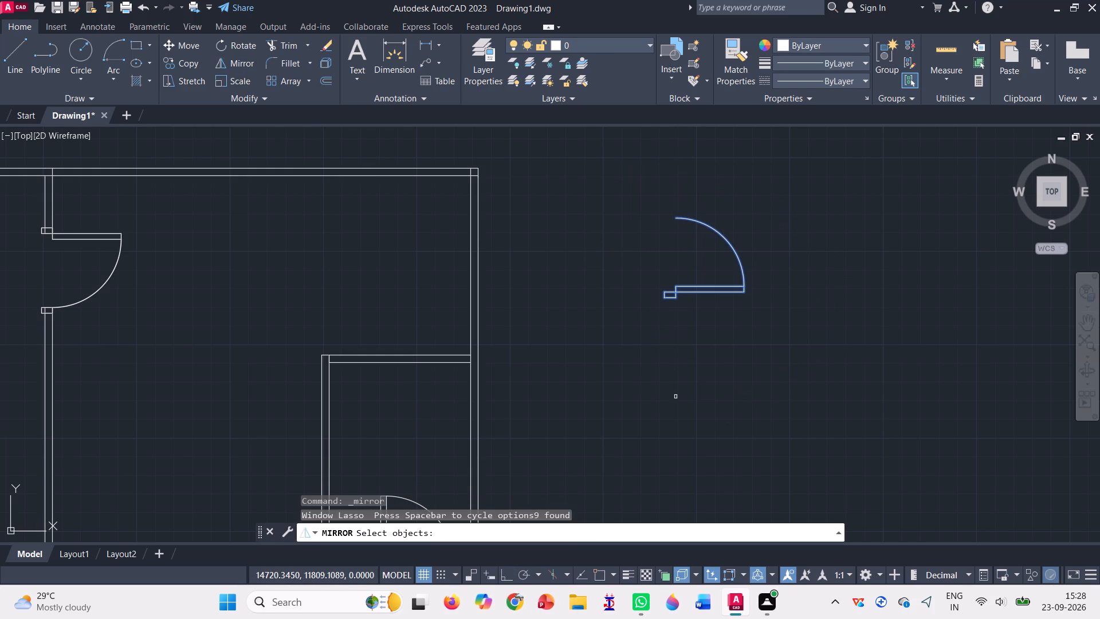
key("Return")
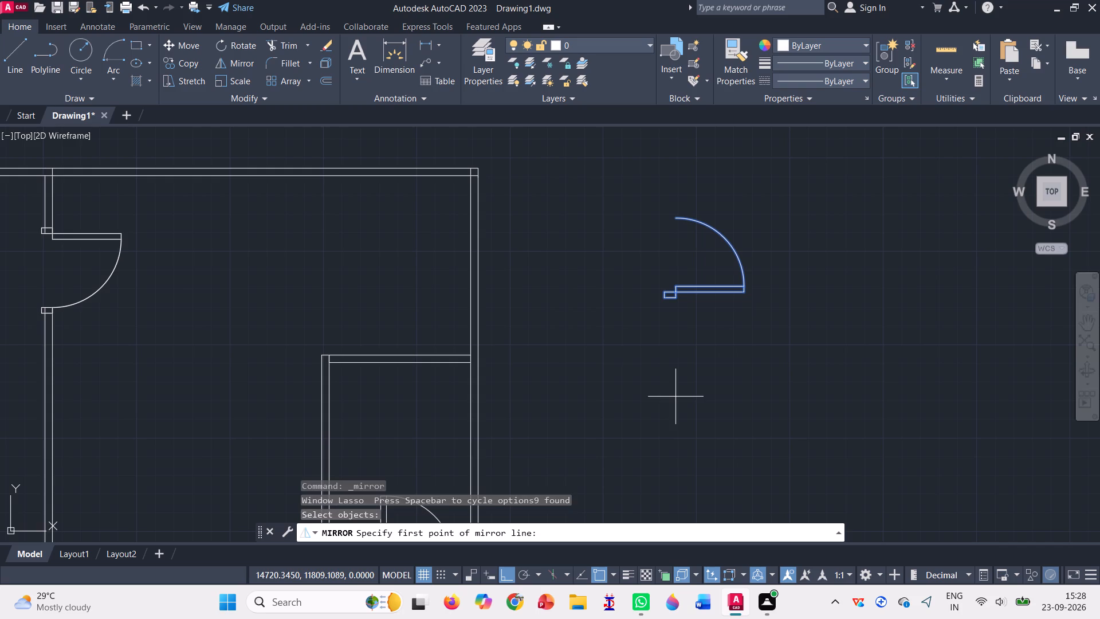
left_click(674, 220)
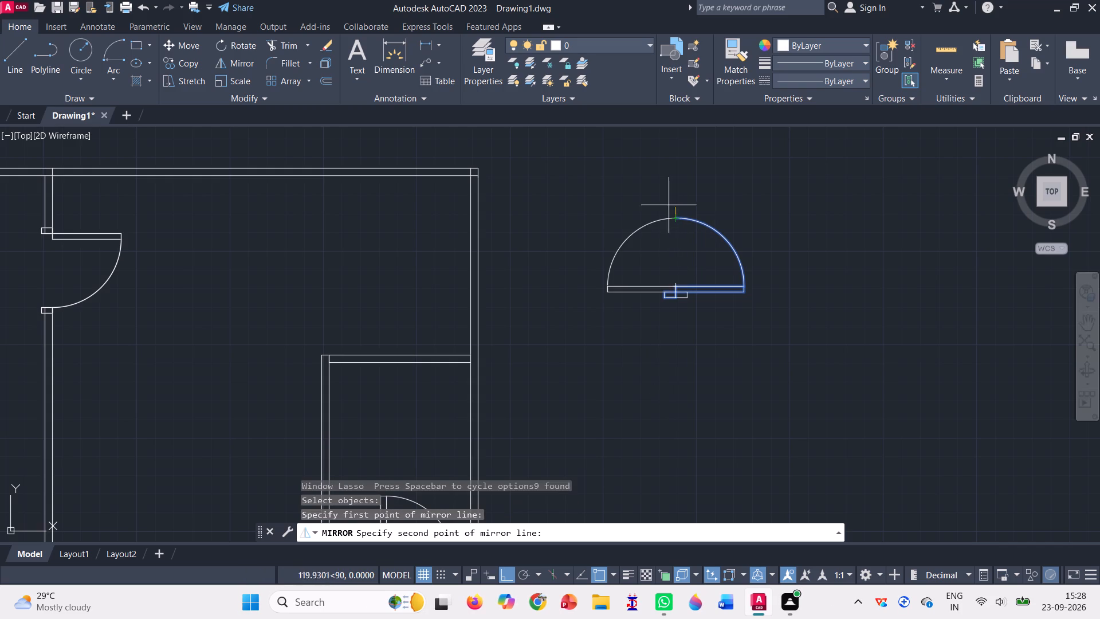
left_click(830, 221)
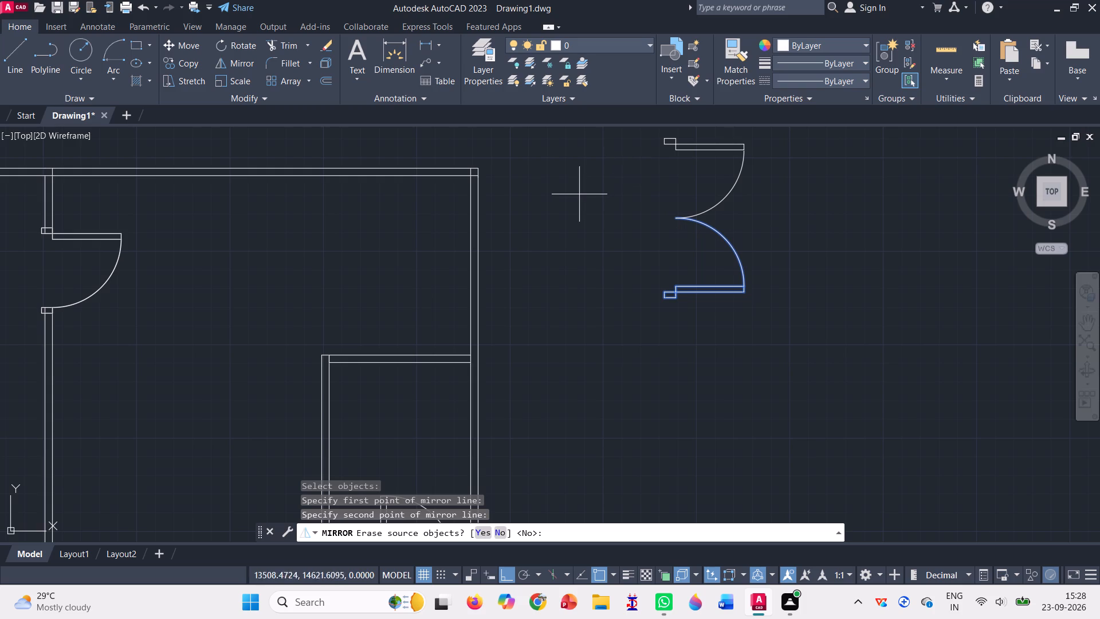
left_click(791, 195)
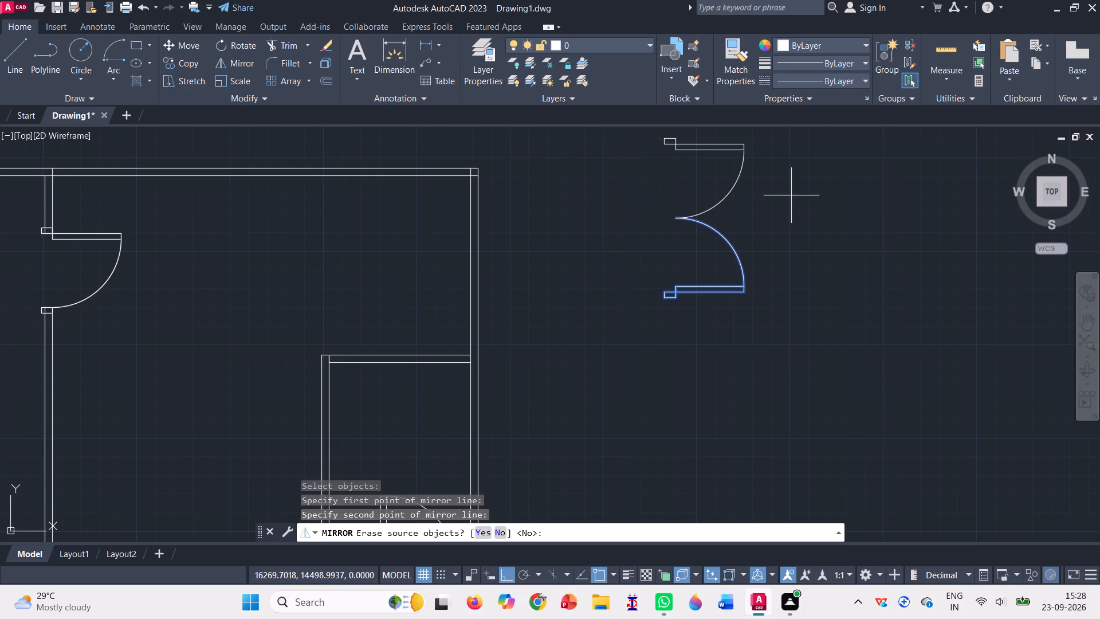
left_click(832, 254)
key("Return")
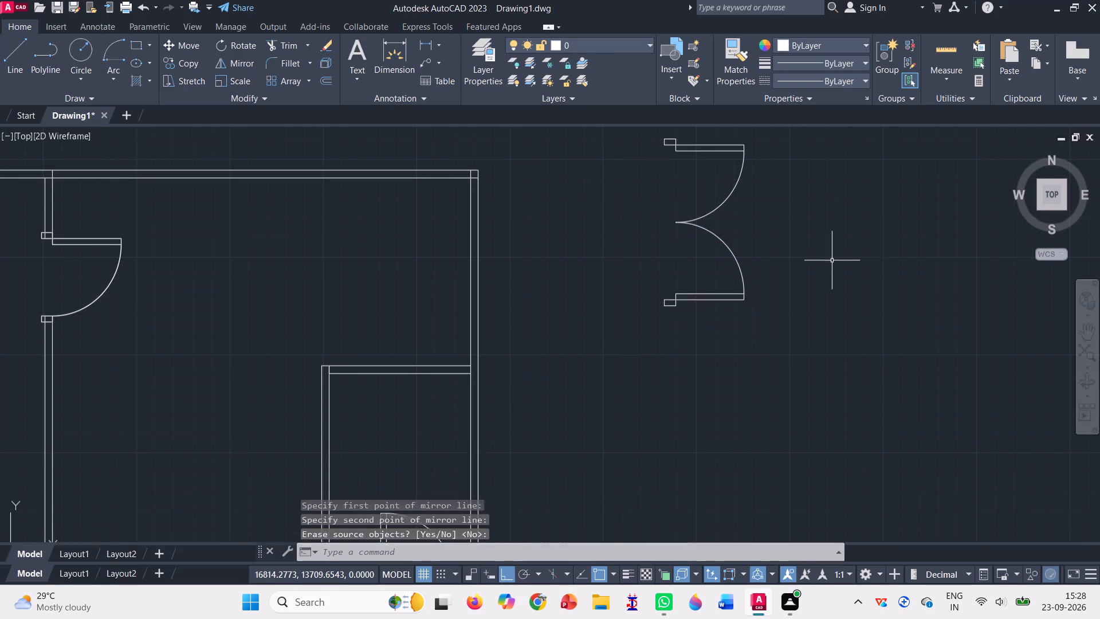
Move the double door, with Ortho off, from where its arcs meet to the midpoint of the new room's outer right wall line.
scroll(615, 287, "down", 1)
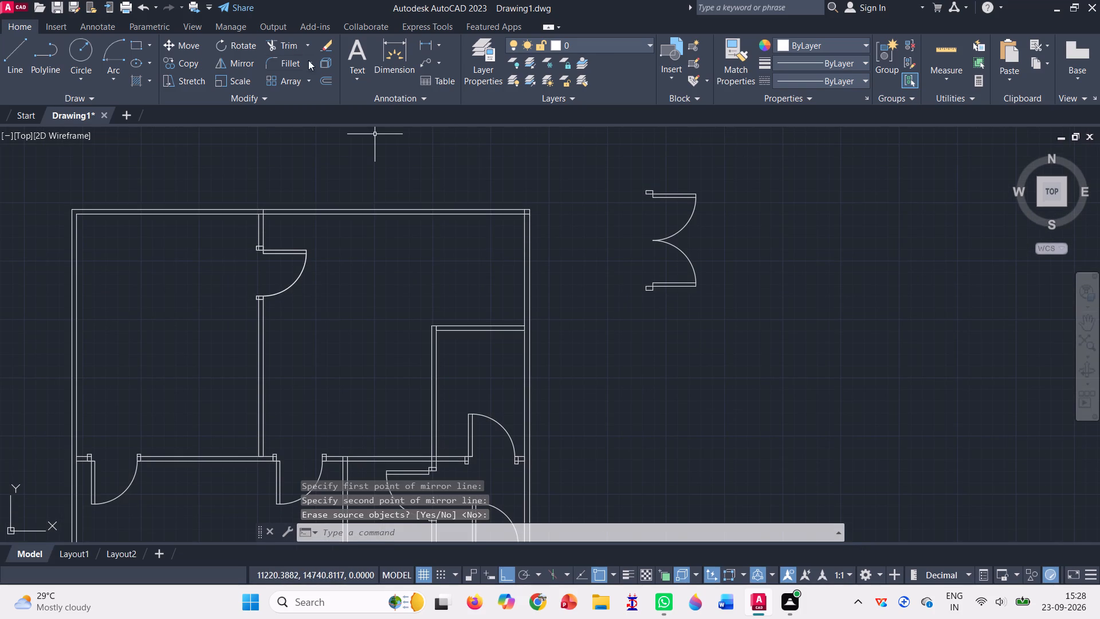
left_click(182, 41)
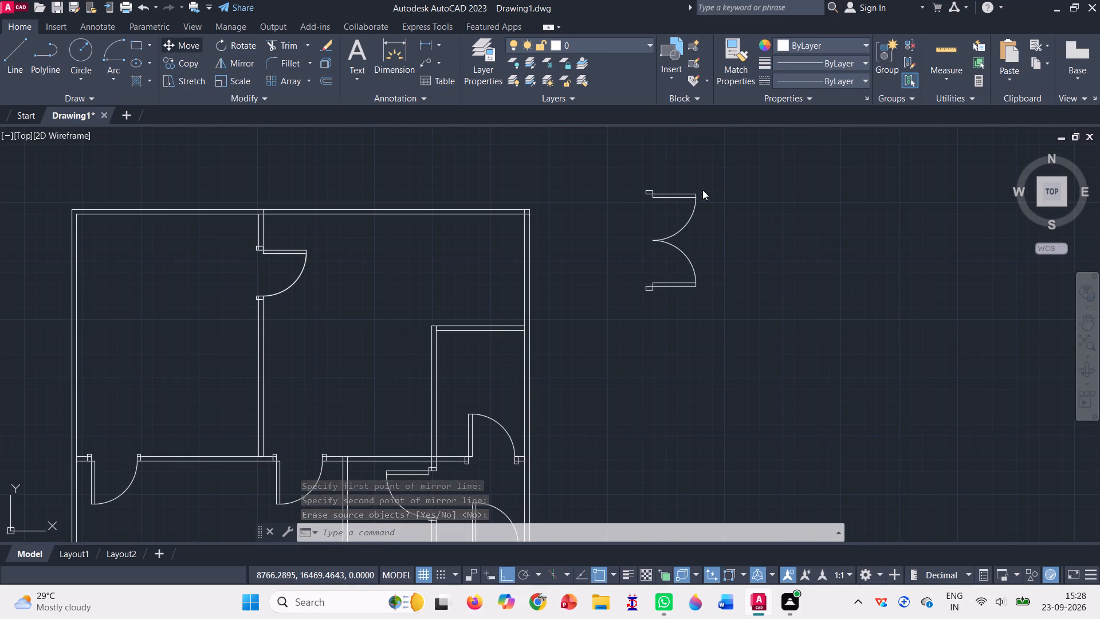
left_click_drag(624, 186, 726, 335)
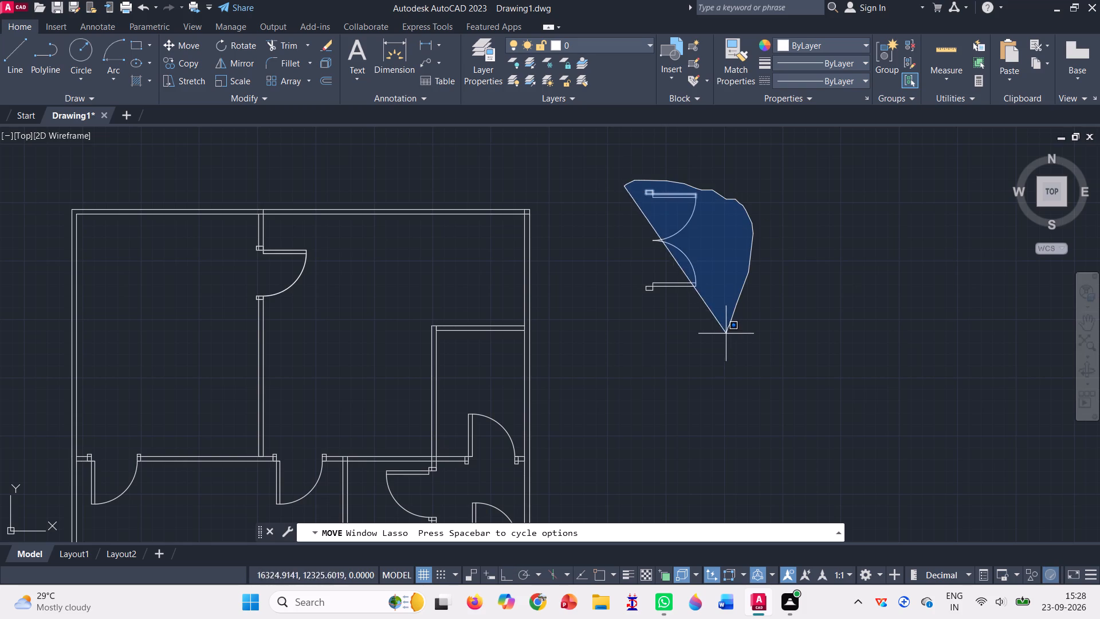
left_click_drag(726, 335, 647, 388)
key("Return")
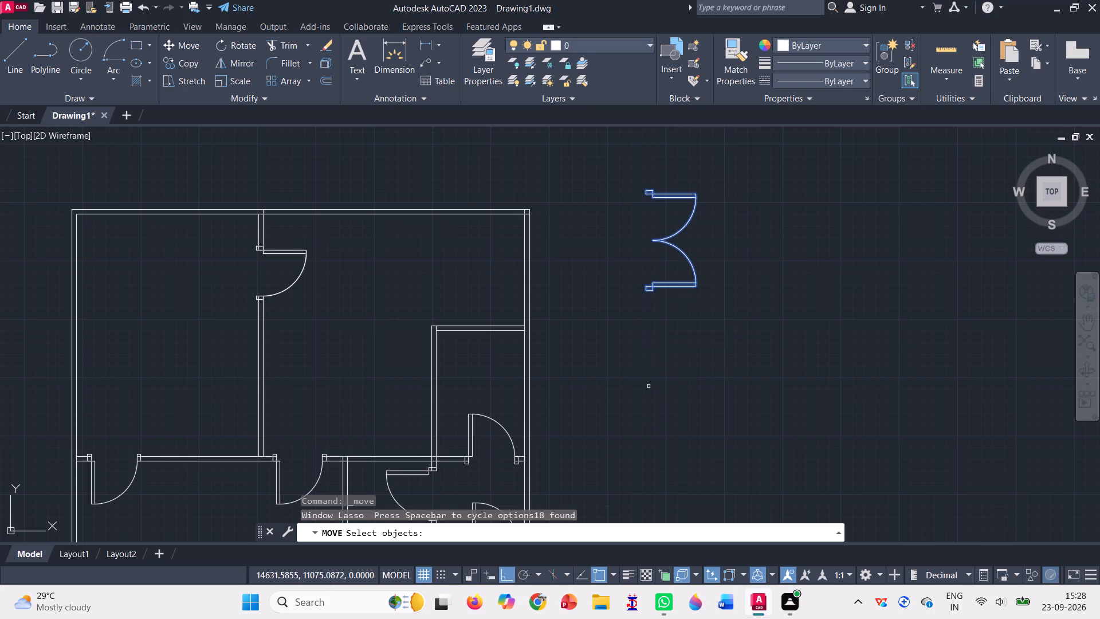
left_click(651, 242)
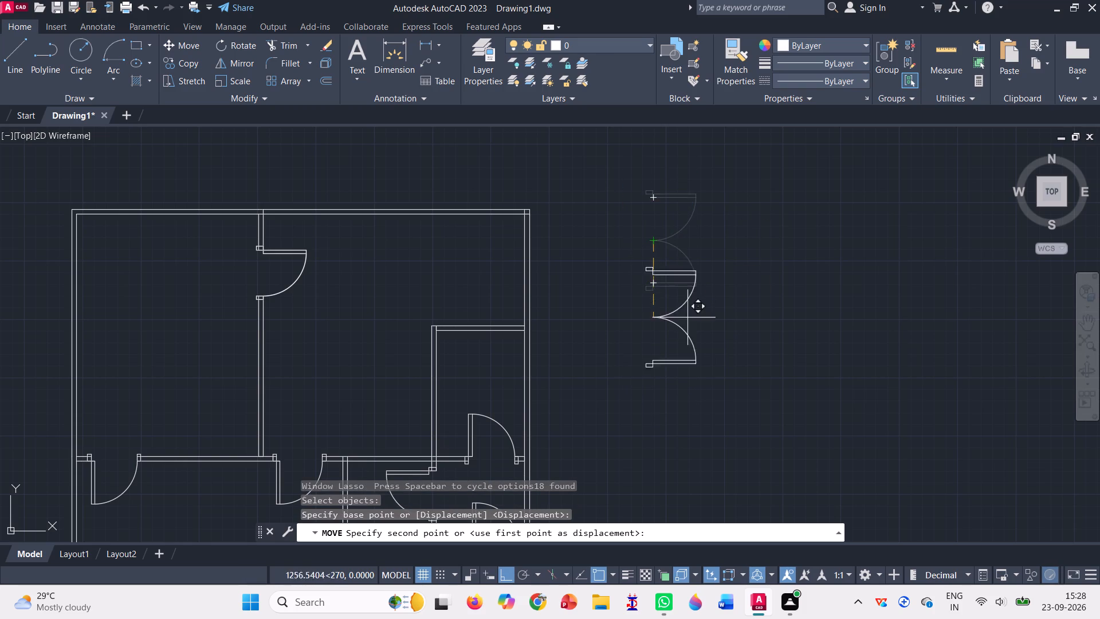
scroll(672, 347, "down", 3)
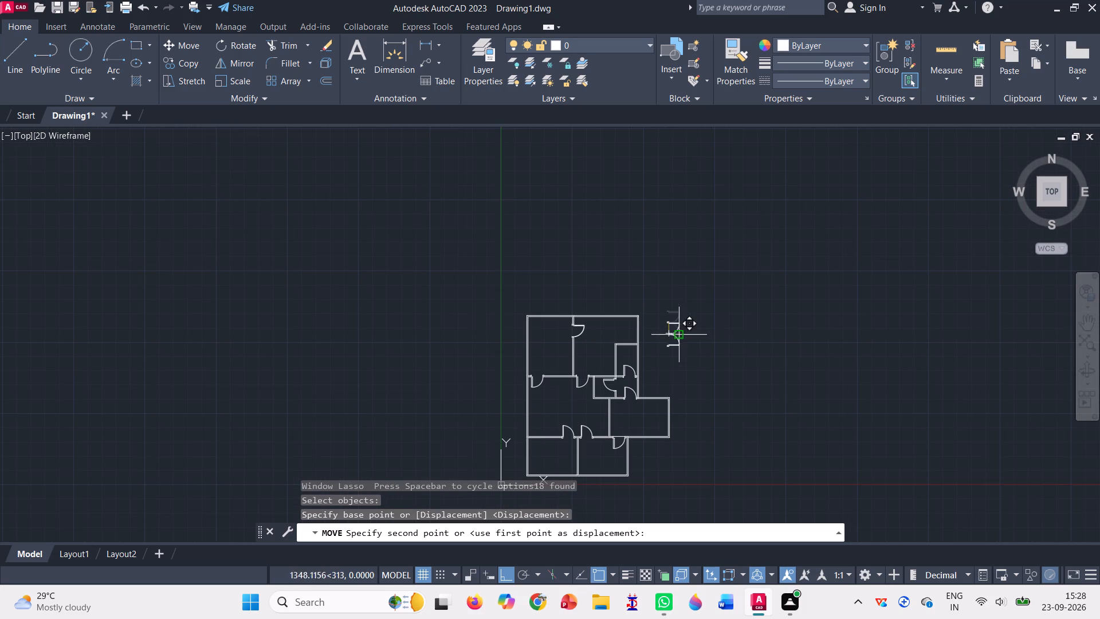
scroll(669, 420, "up", 3)
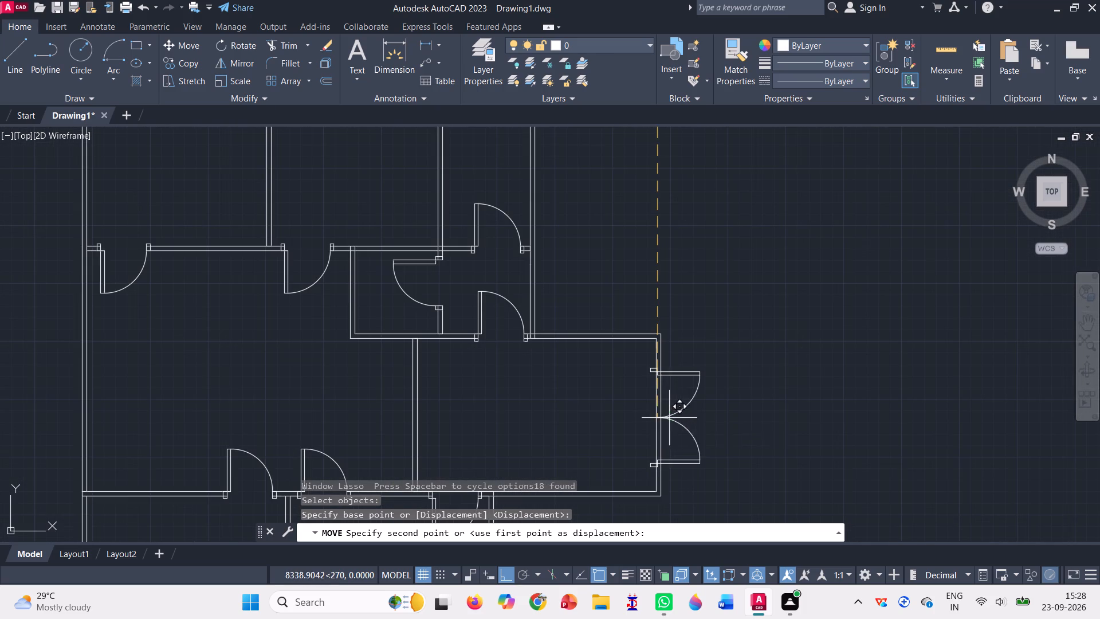
scroll(653, 402, "up", 3)
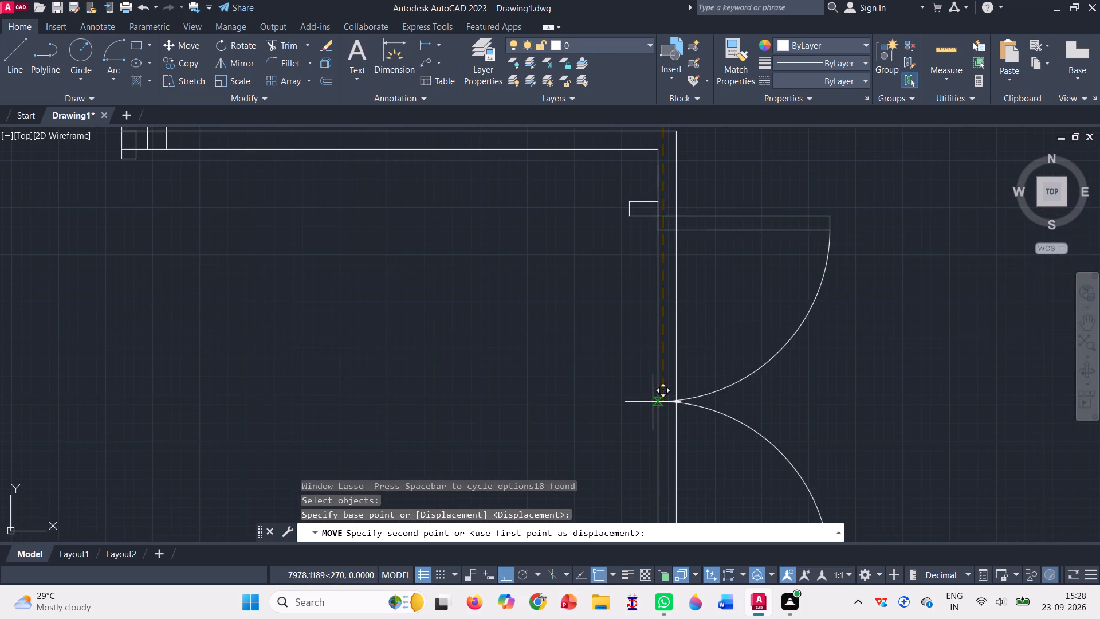
scroll(681, 412, "down", 2)
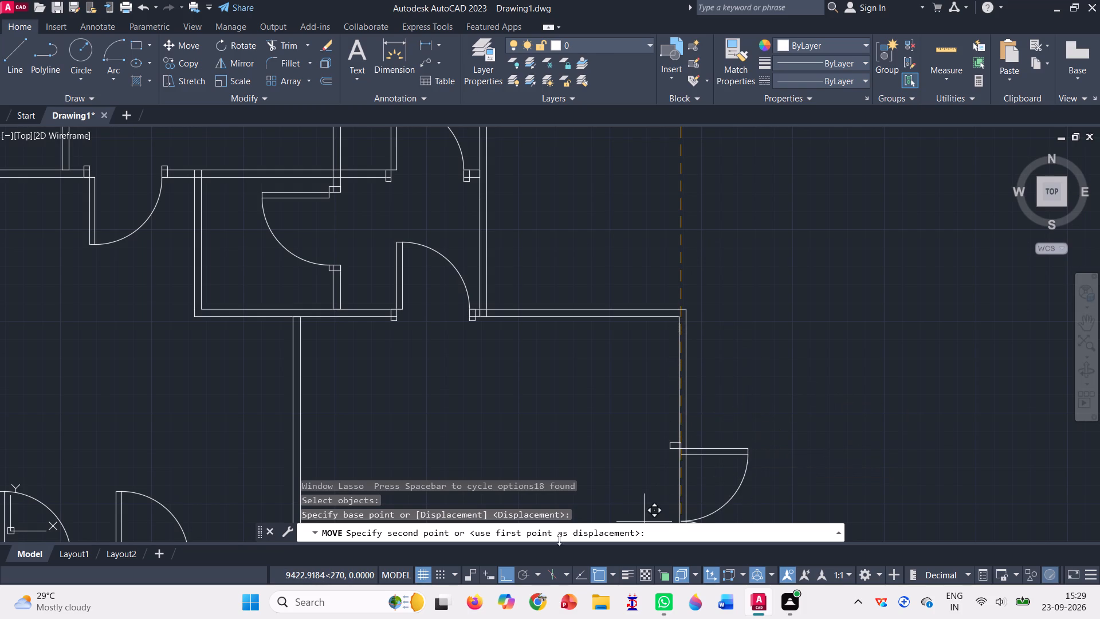
left_click(508, 574)
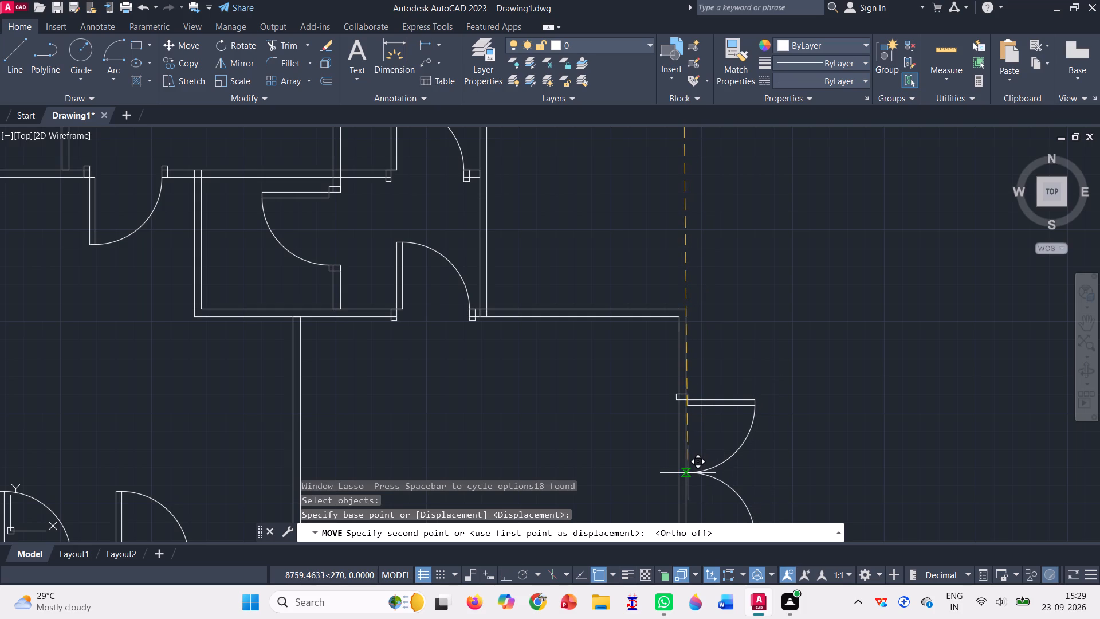
scroll(693, 463, "down", 1)
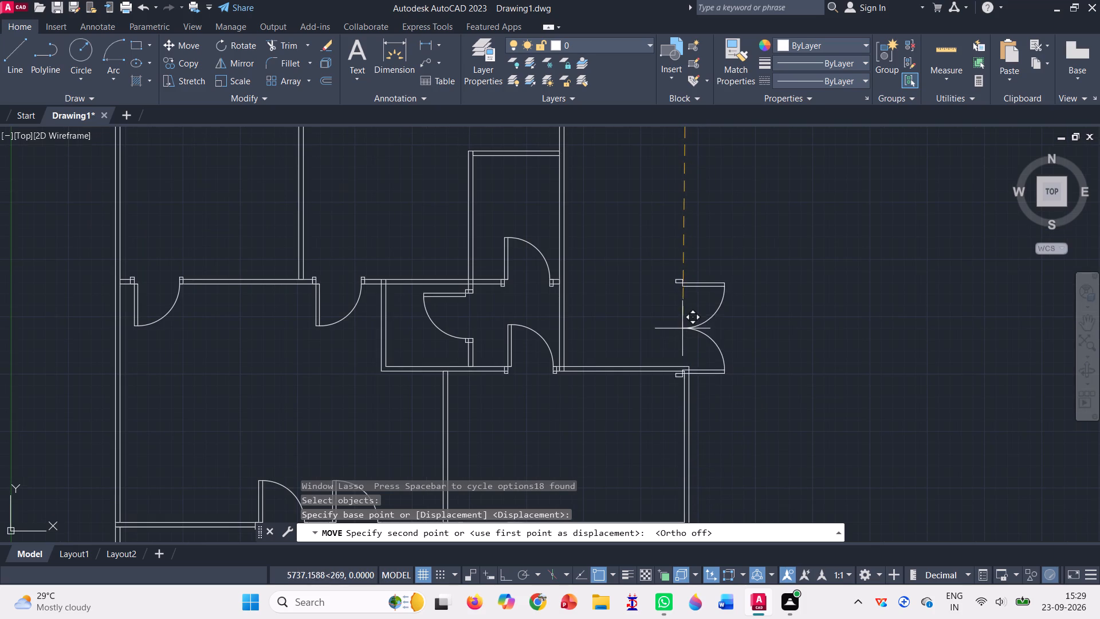
scroll(646, 282, "down", 2)
scroll(654, 336, "up", 3)
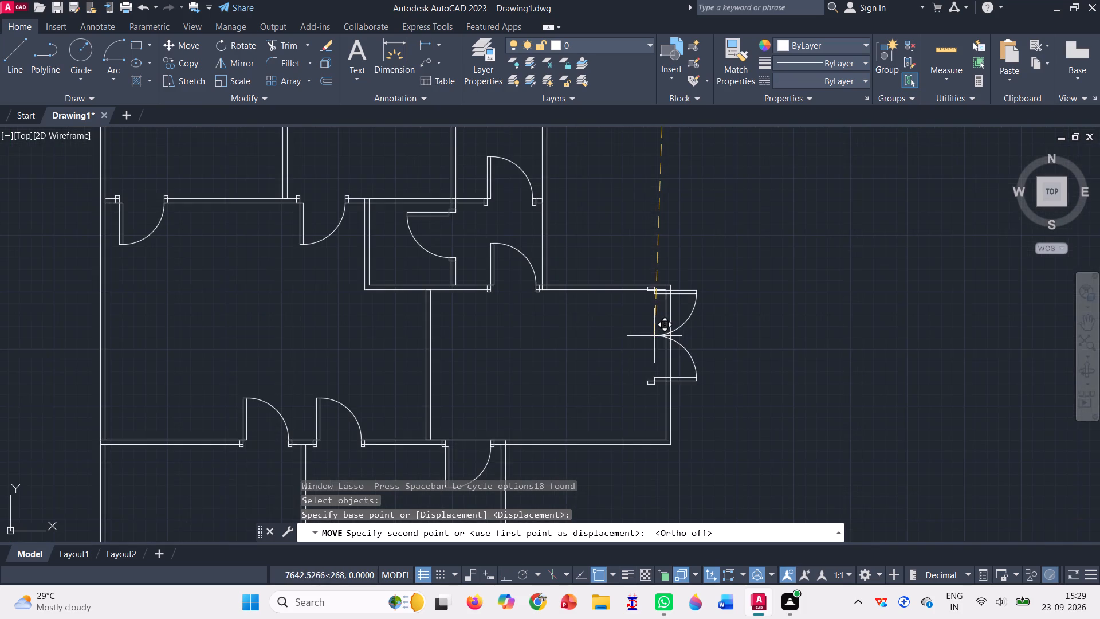
scroll(674, 417, "up", 2)
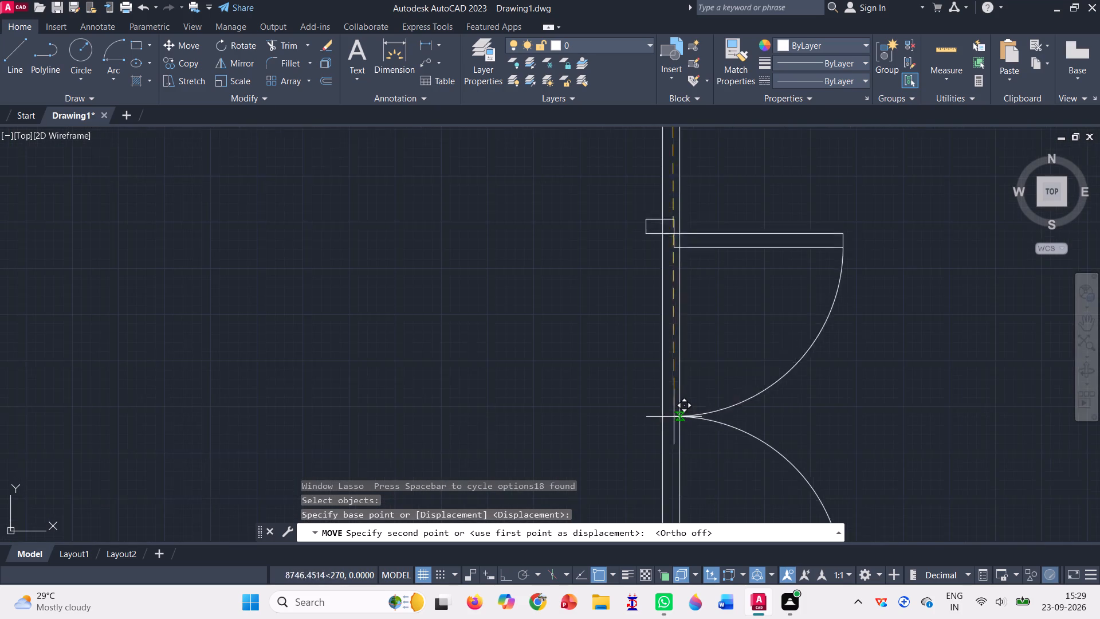
scroll(665, 386, "down", 2)
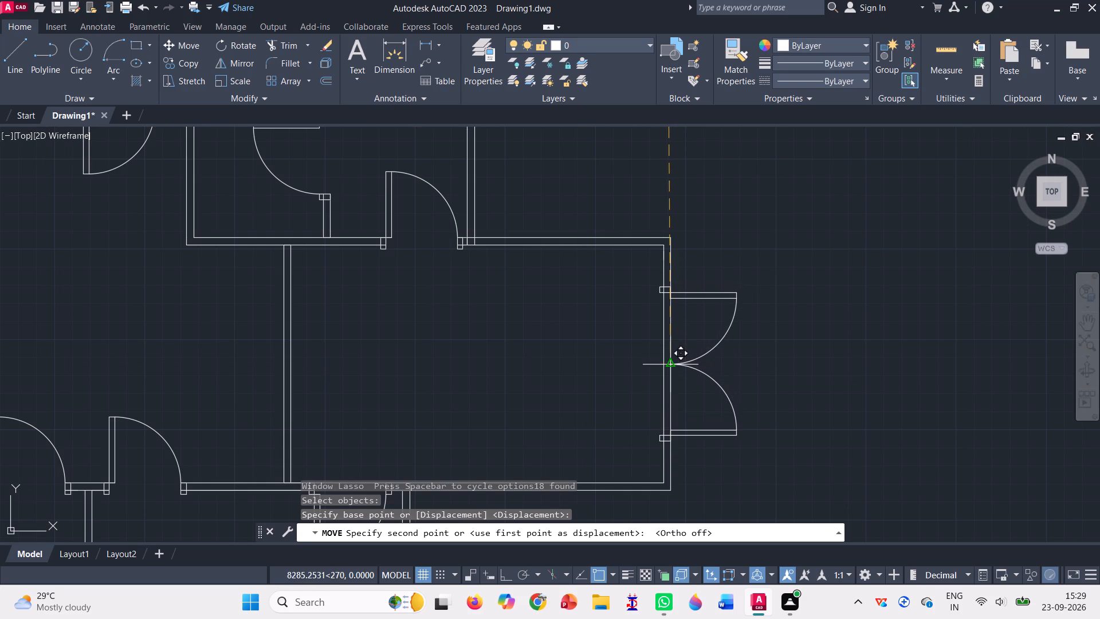
left_click(671, 365)
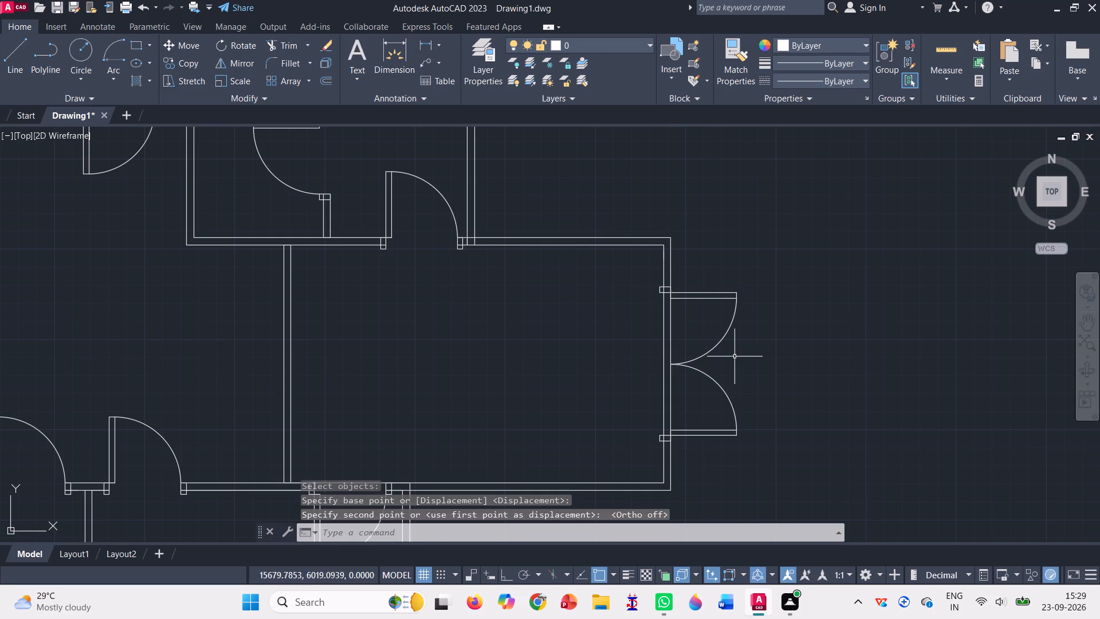
Trim both lines of the new room's right wall between the double door's jambs to open the doorway.
left_click(288, 45)
left_click_drag(632, 327, 700, 317)
left_click_drag(675, 391, 688, 391)
left_click_drag(653, 391, 682, 383)
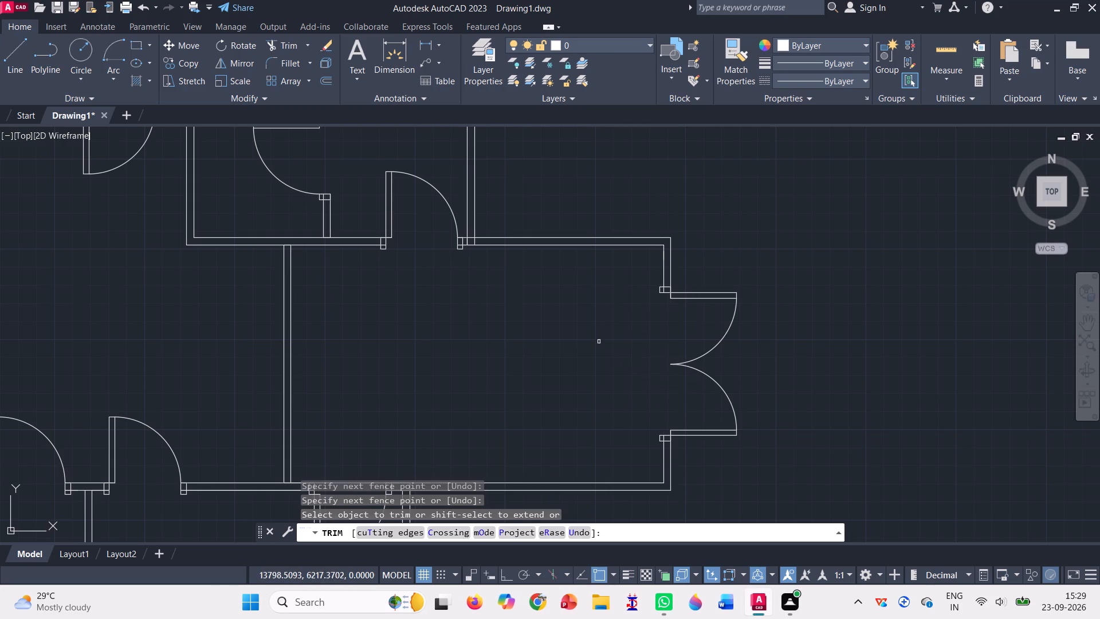
With Ortho on, start a line where the lower room's outer right wall meets the new room's bottom wall, running 200 and another 300 downward.
scroll(599, 340, "down", 1)
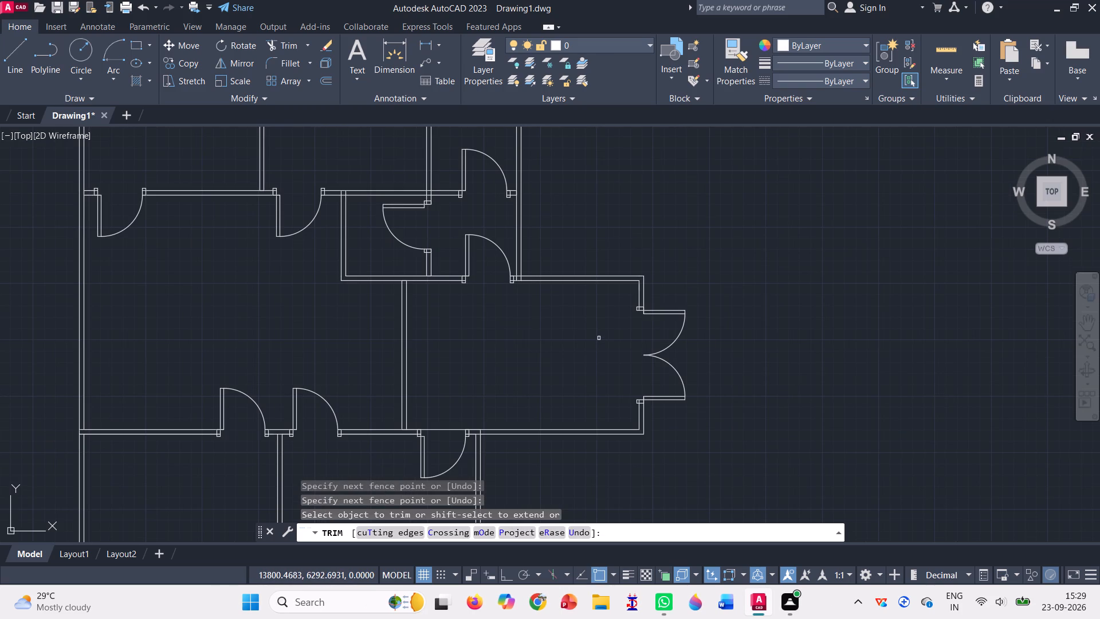
scroll(599, 338, "down", 1)
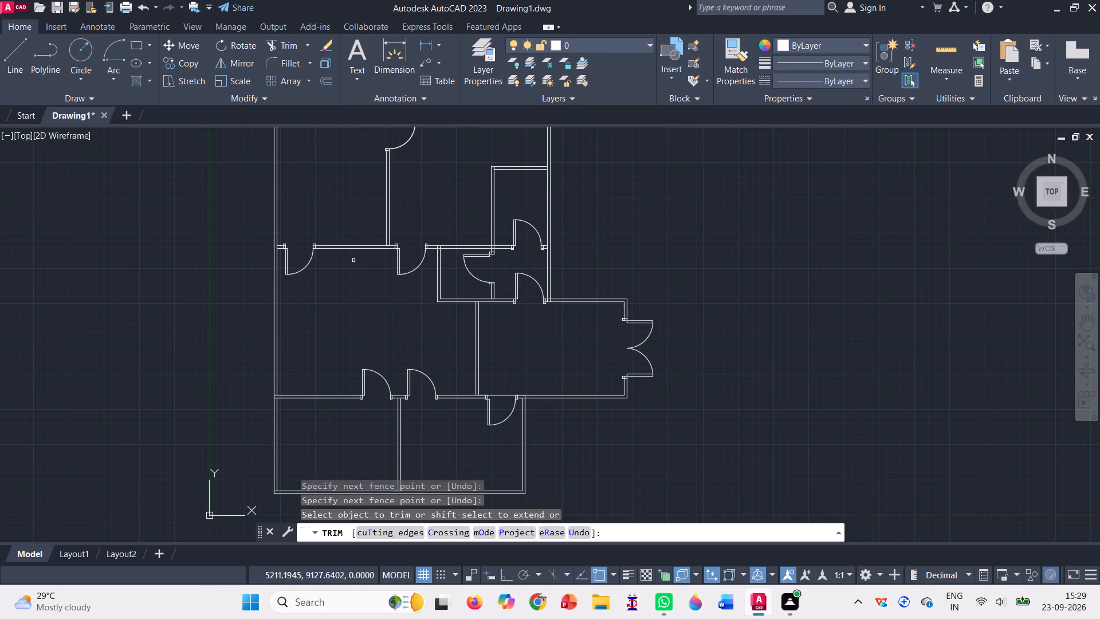
left_click(9, 52)
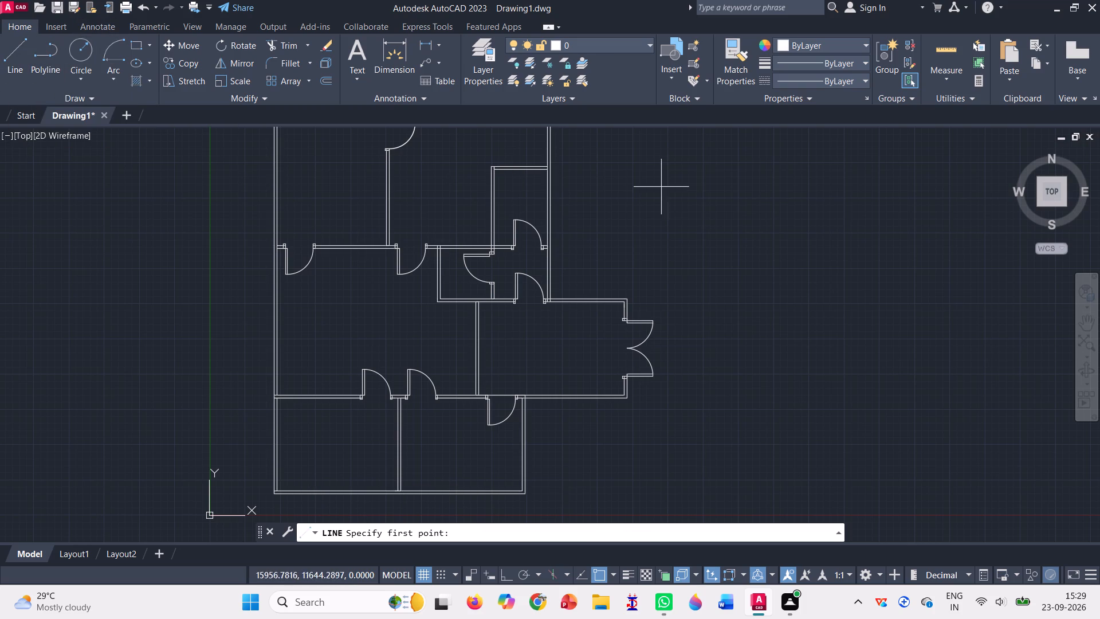
scroll(540, 417, "up", 2)
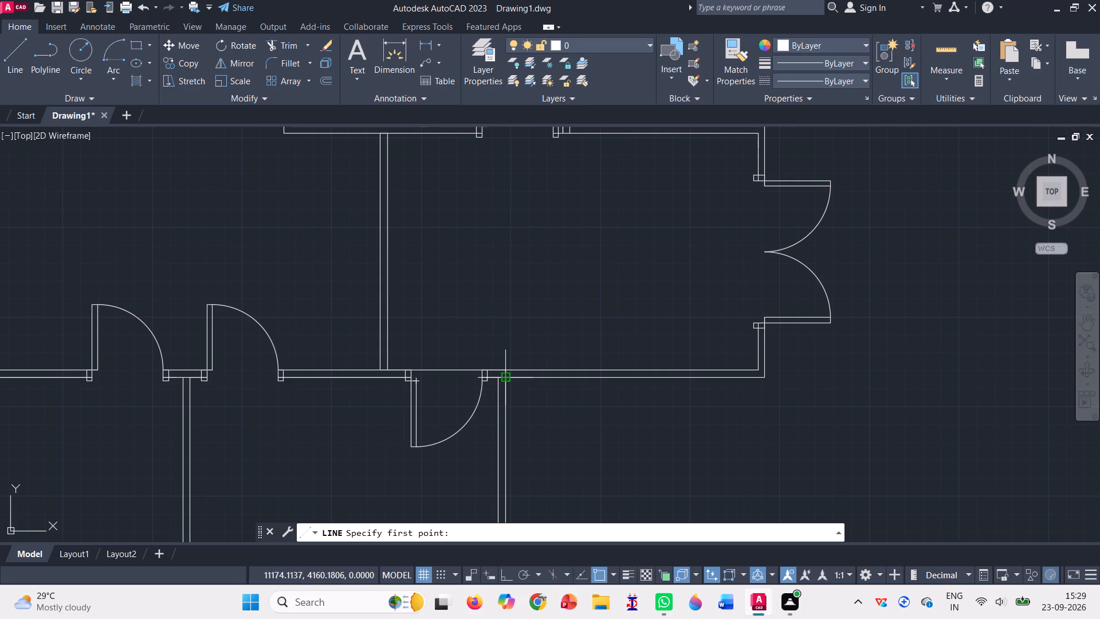
left_click(508, 381)
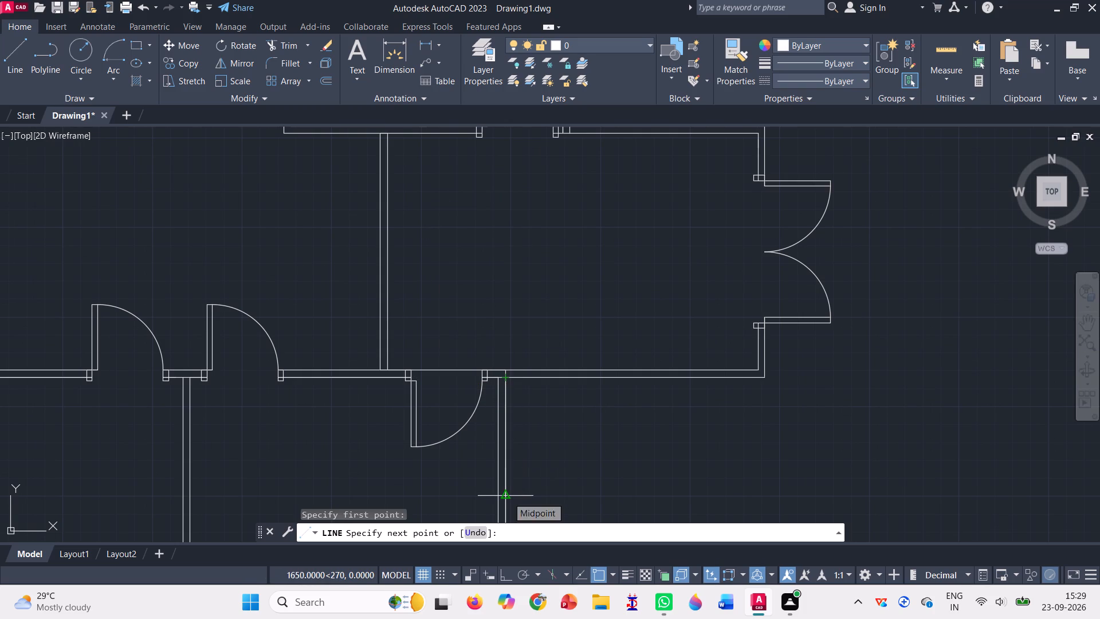
left_click(507, 579)
scroll(488, 309, "down", 2)
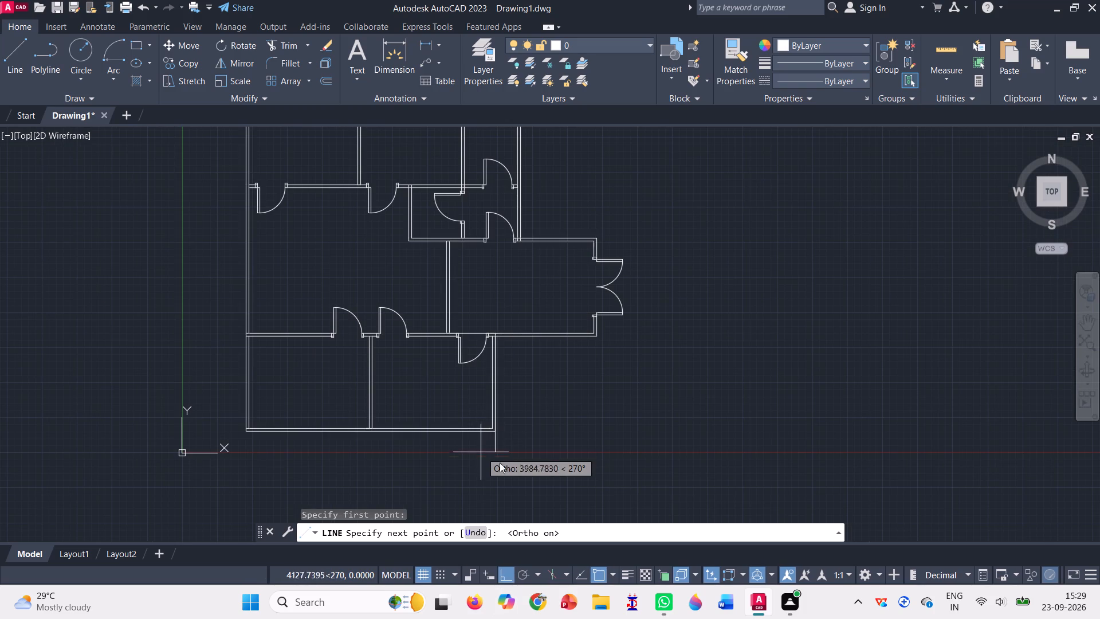
type("200")
key("Return")
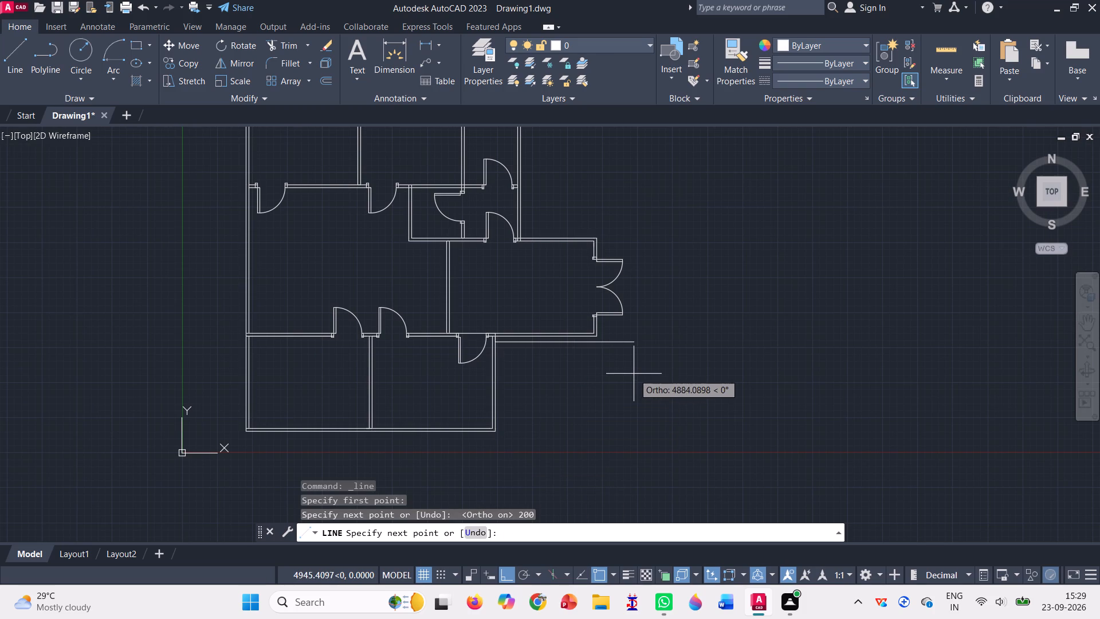
key("5")
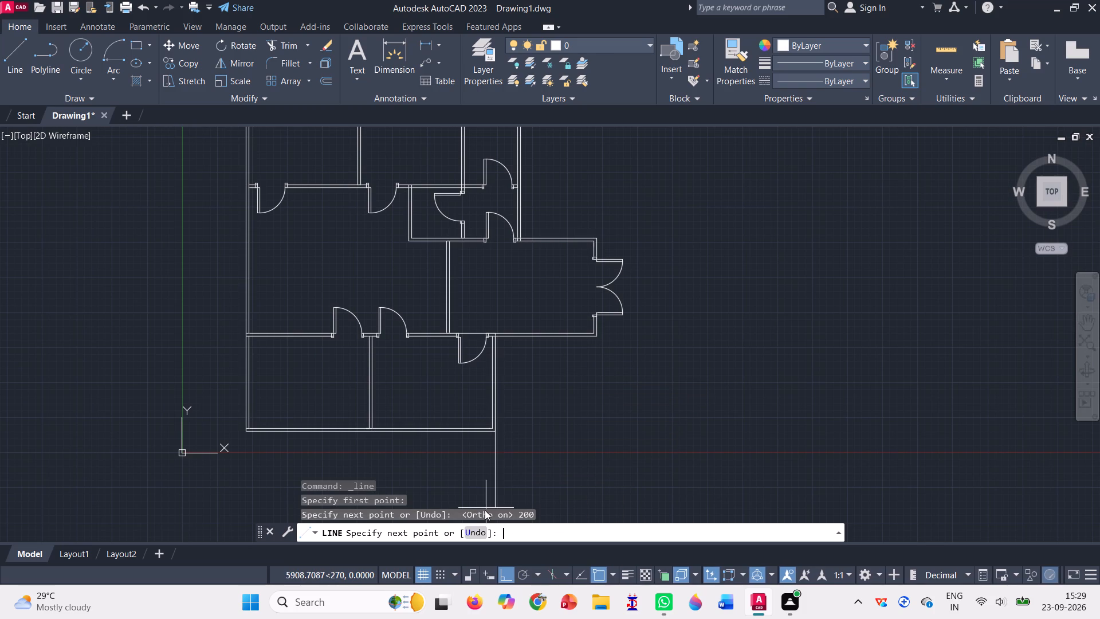
key("BackSpace")
type("300")
key("Return")
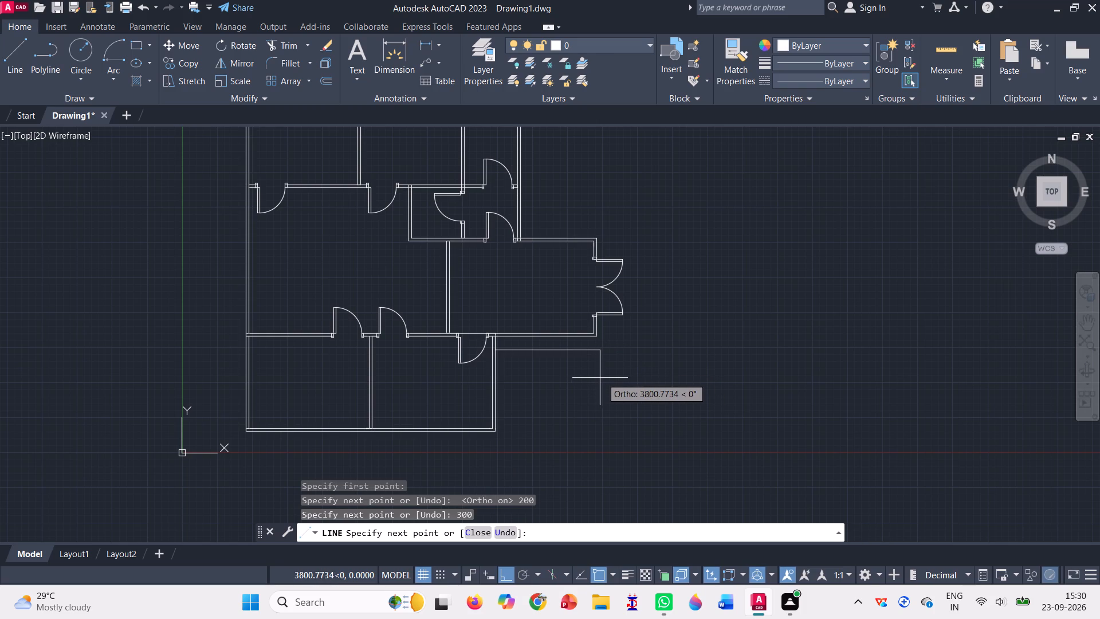
Continue the line horizontally below the new room to its outer right wall, and extend it 500 farther right.
left_click(596, 377)
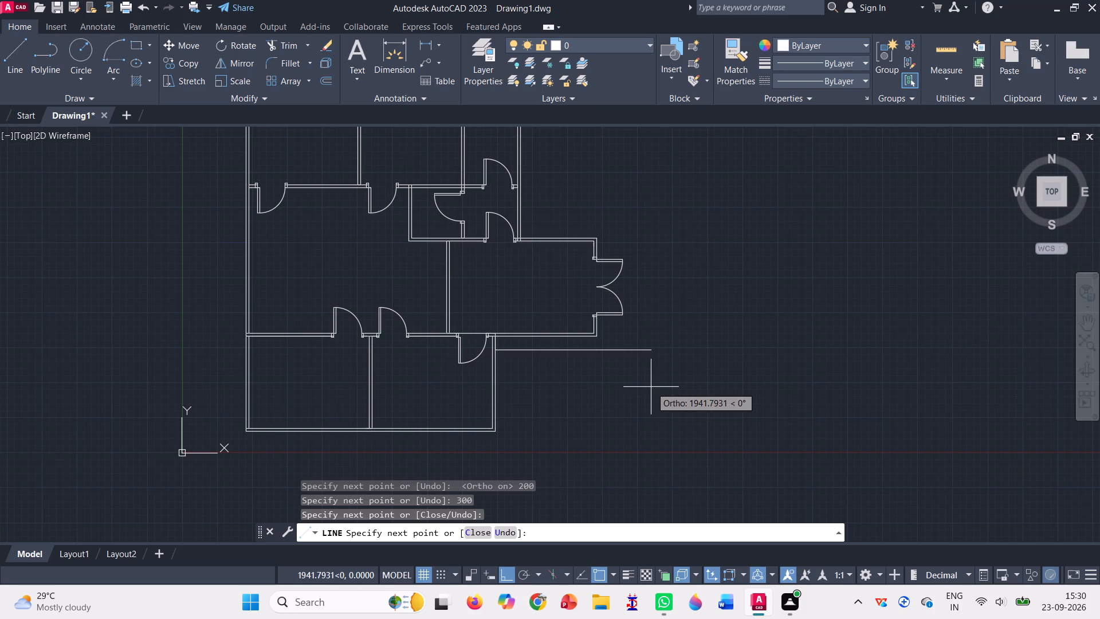
key("3")
key("BackSpace")
type("500")
key("Return")
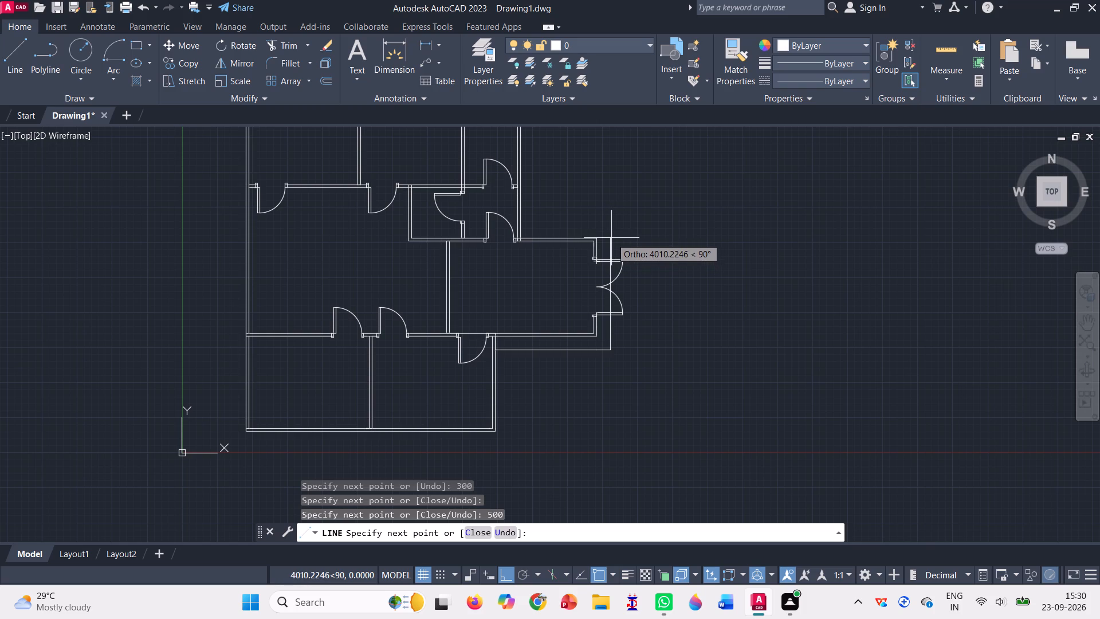
Continue the outline up to the new room's top wall level, 500 beyond it, and left to the upper rooms' outer right wall.
scroll(611, 238, "up", 2)
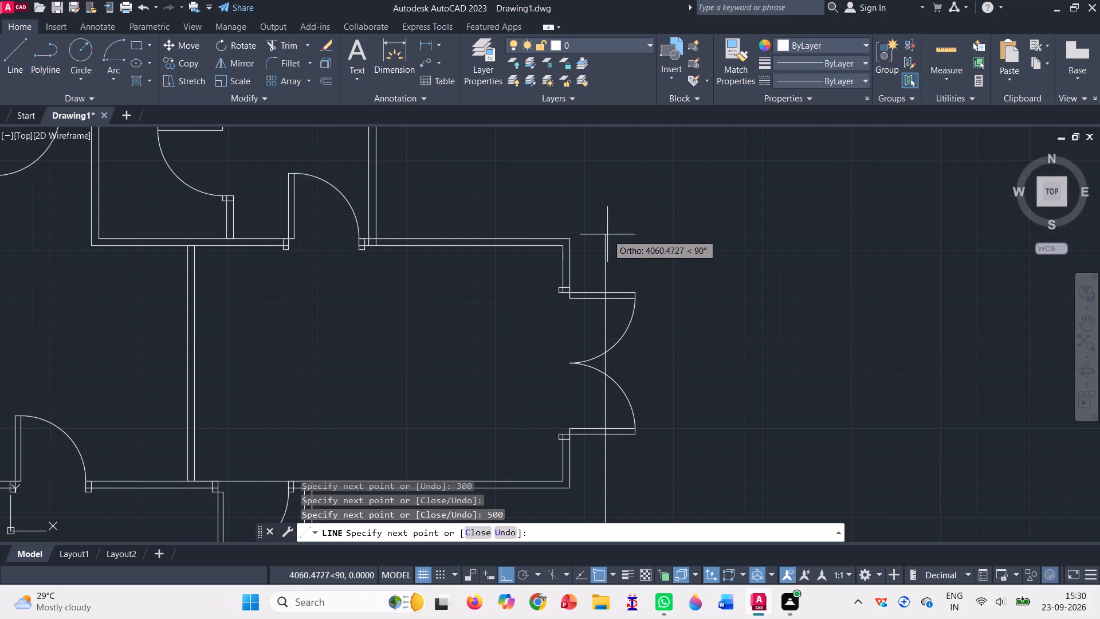
left_click(605, 236)
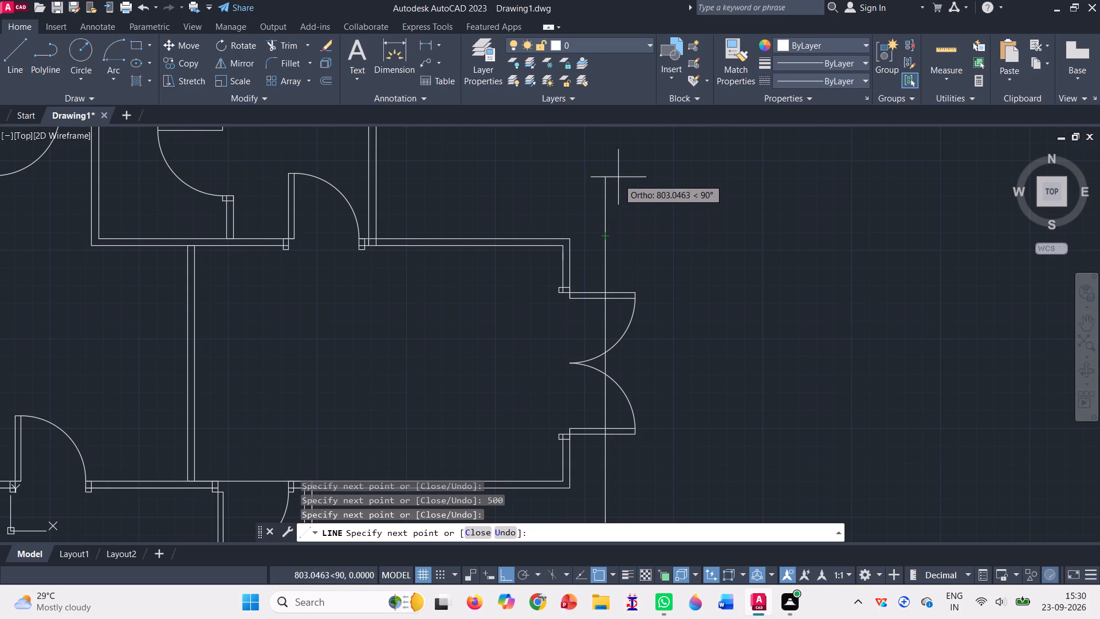
type("500")
key("Return")
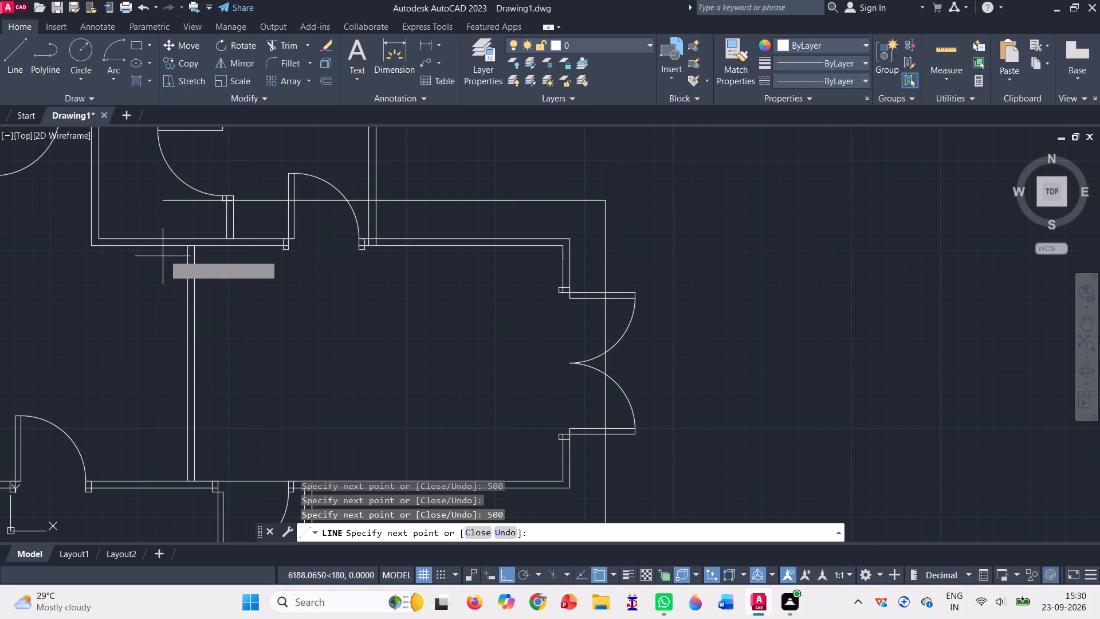
left_click(379, 198)
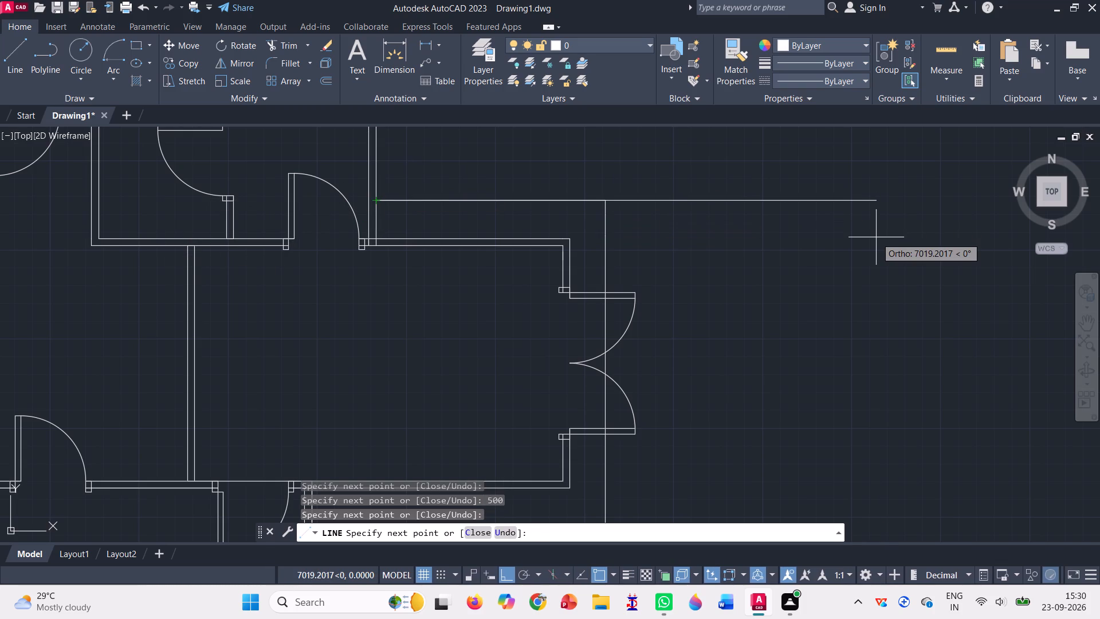
key("Escape")
Draw a horizontal line from the outline's upper-left end over its top edge, extending well beyond its right side.
scroll(677, 199, "down", 2)
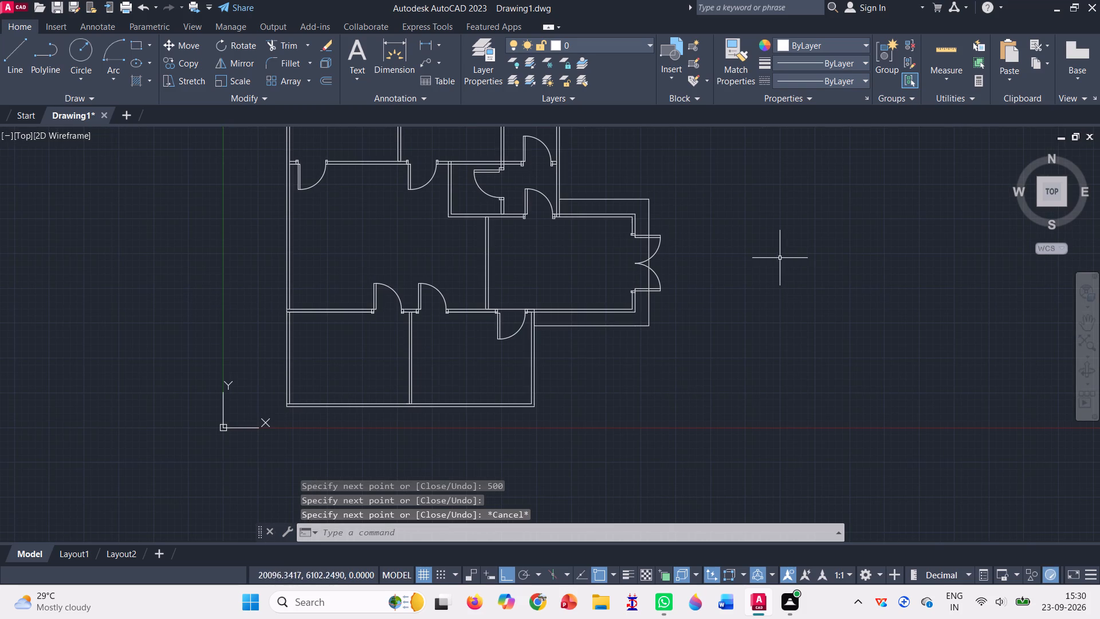
left_click(18, 56)
scroll(661, 225, "up", 2)
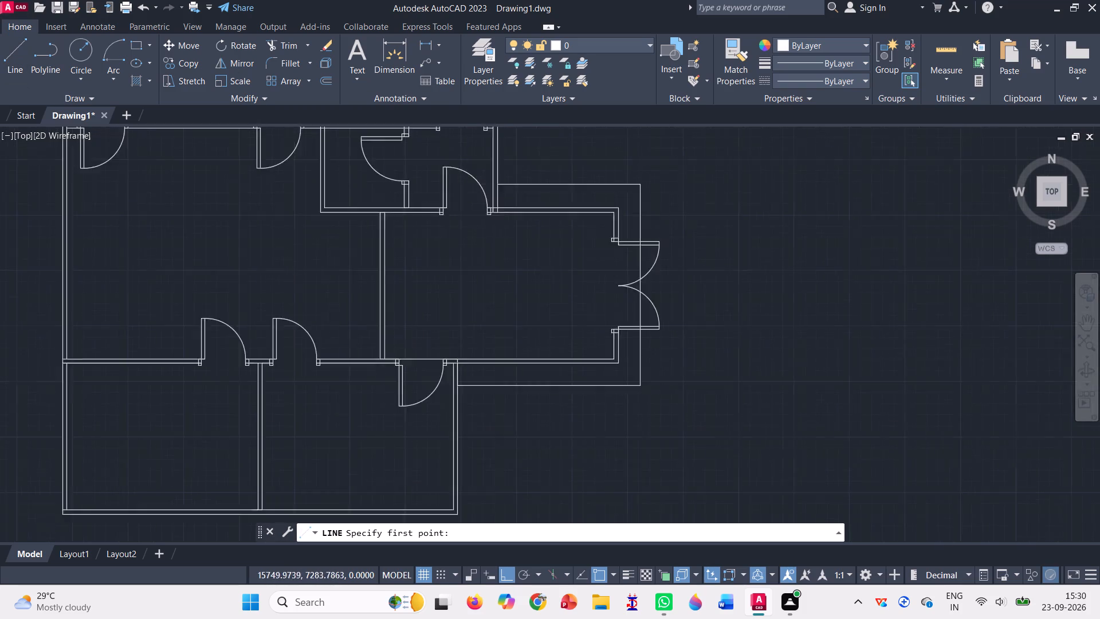
scroll(661, 225, "up", 2)
scroll(575, 198, "down", 3)
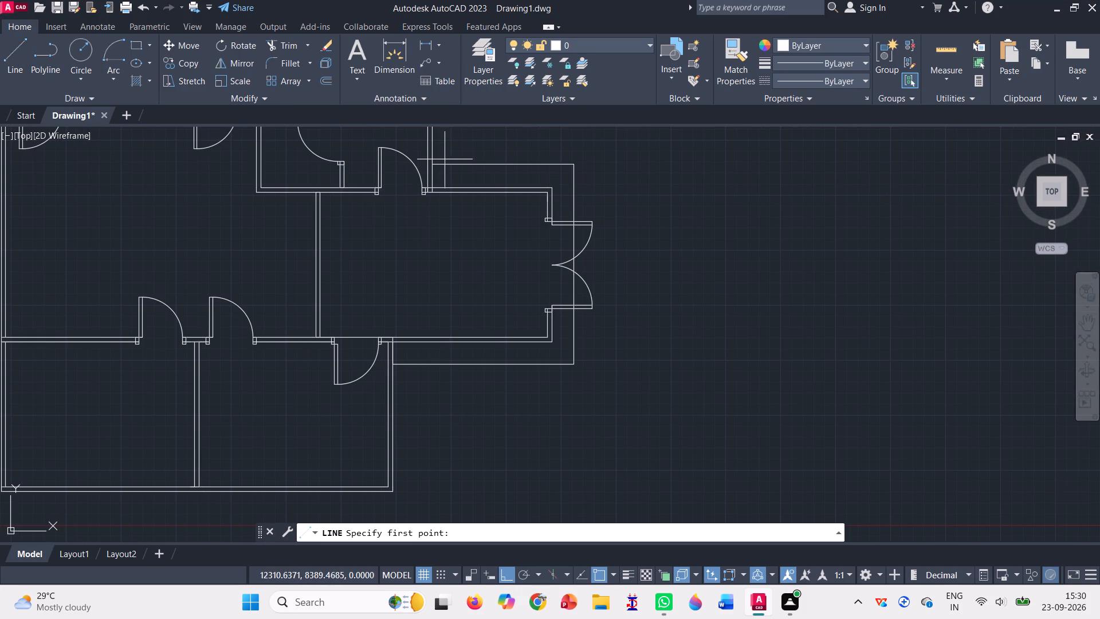
left_click(428, 166)
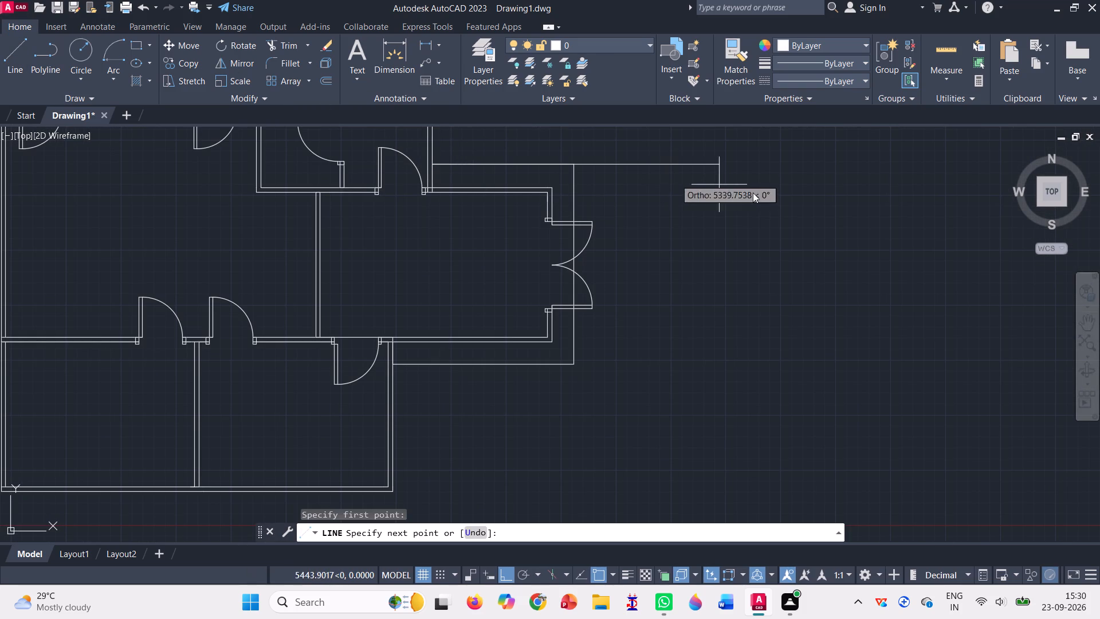
left_click(847, 193)
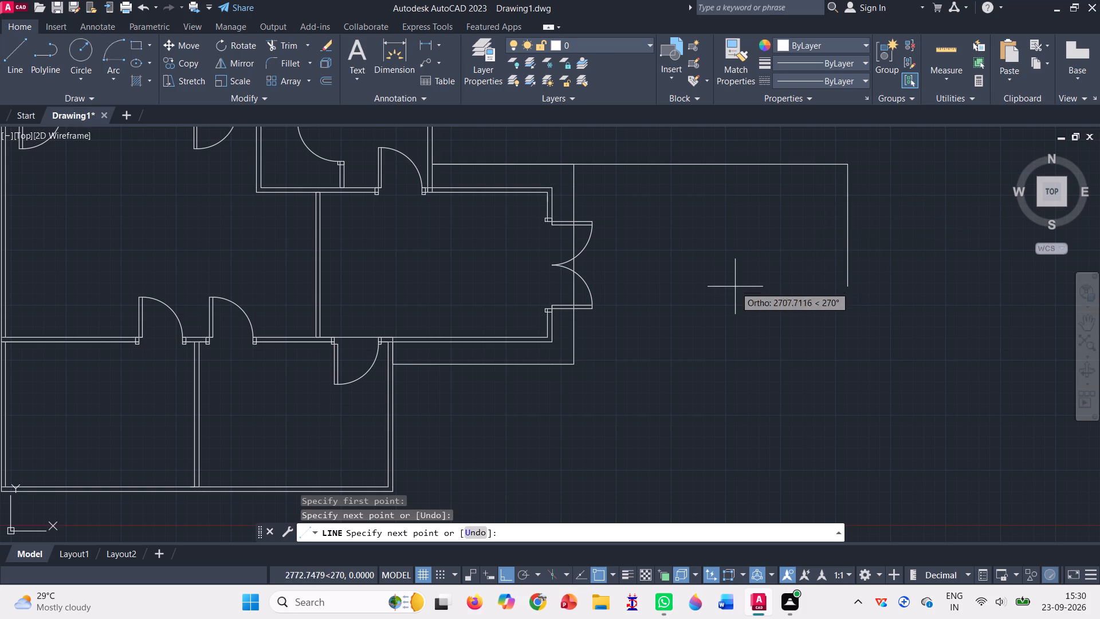
key("Escape")
Draw a horizontal line about 8300 long from the outline's lower-left end, running right over its bottom edge.
left_click(10, 66)
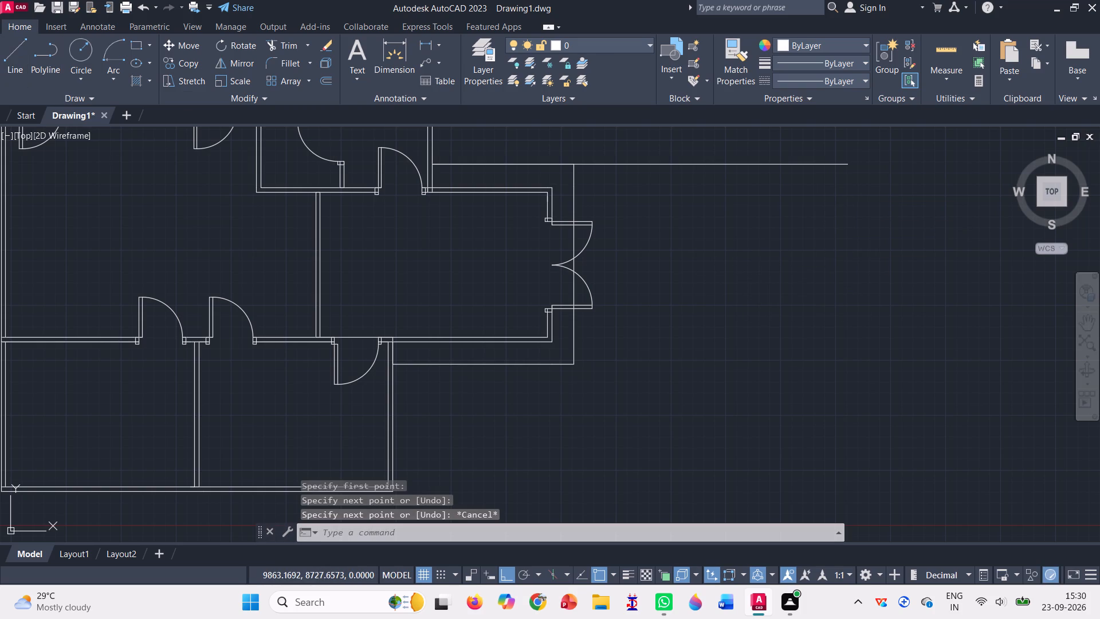
left_click(393, 366)
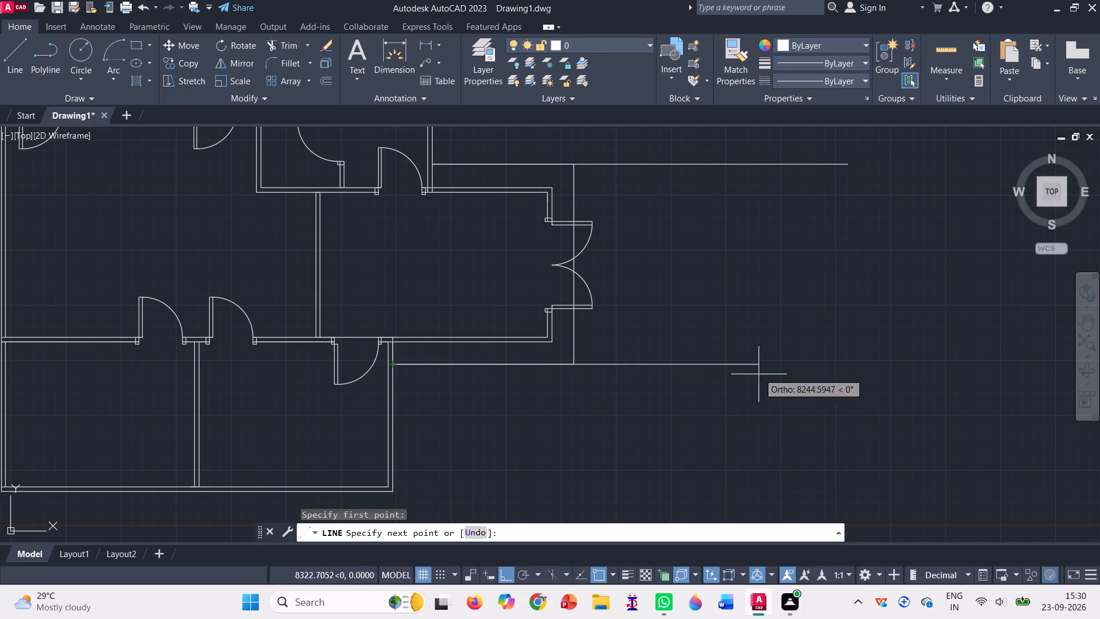
left_click(762, 371)
key("Escape")
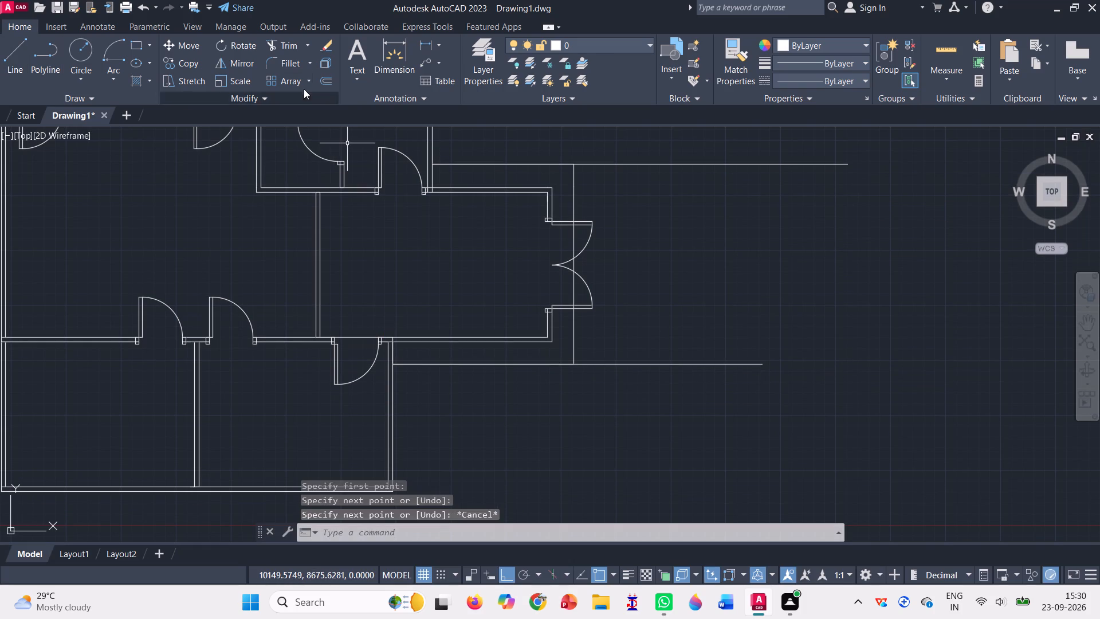
Copy the horizontal line along the outline's bottom edge downward six times, at 500, 1000, 1500, 2000, 2500 and 3000 from its left end.
left_click(190, 66)
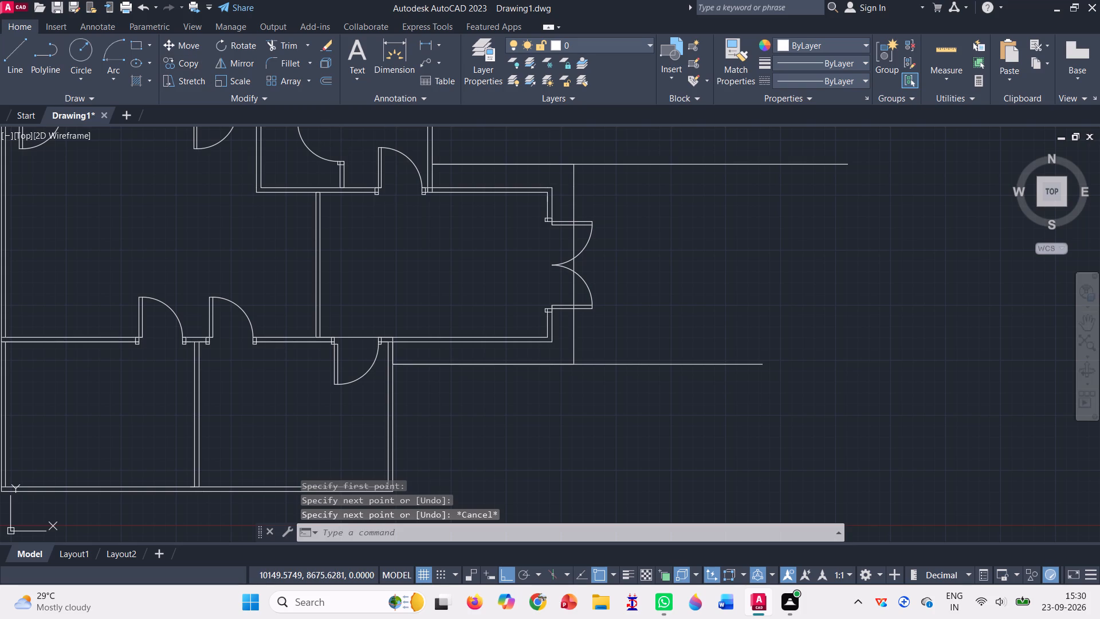
left_click(638, 366)
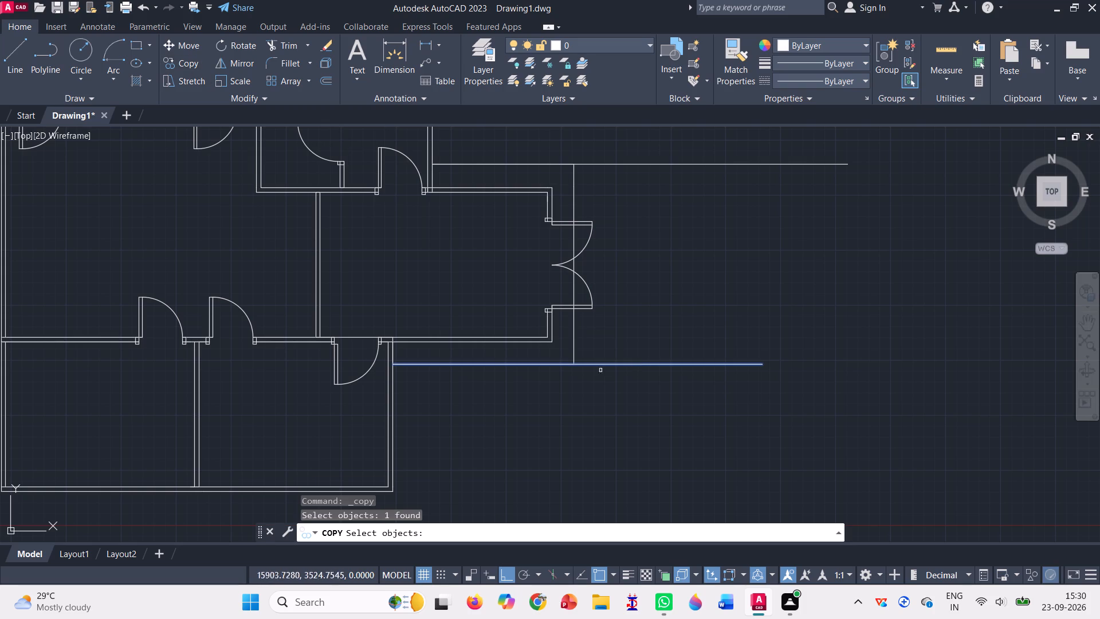
key("Return")
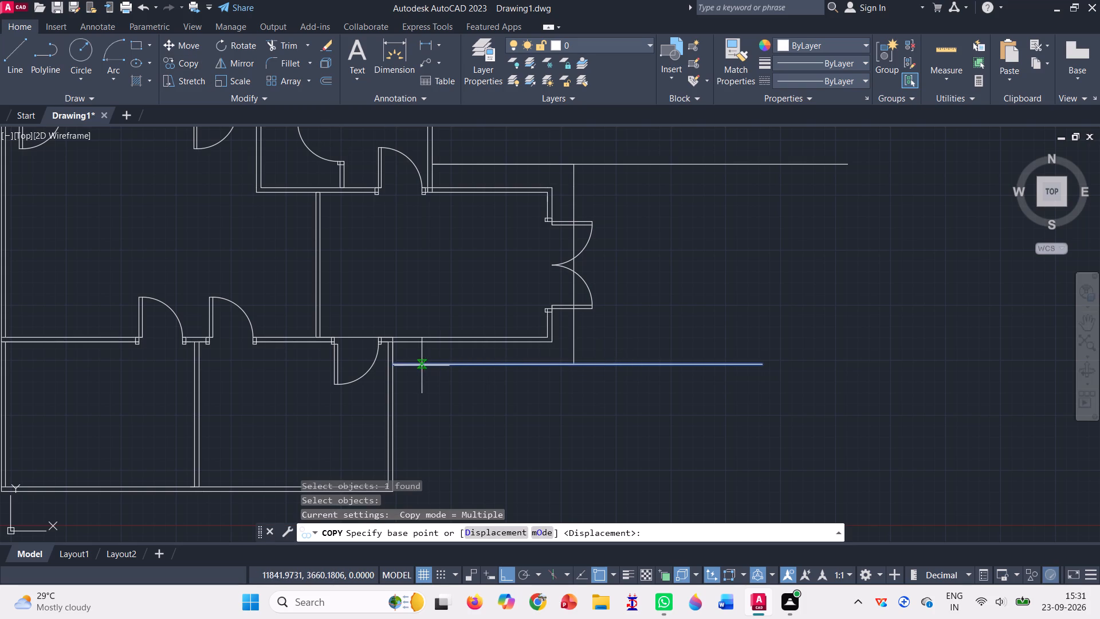
left_click(391, 365)
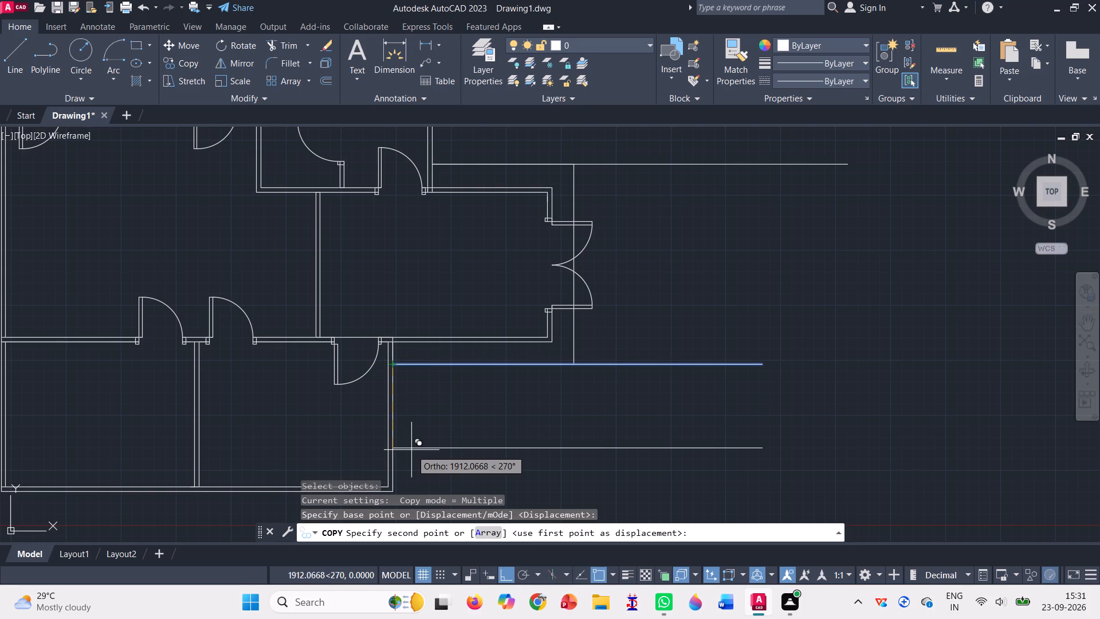
type("500")
key("Return")
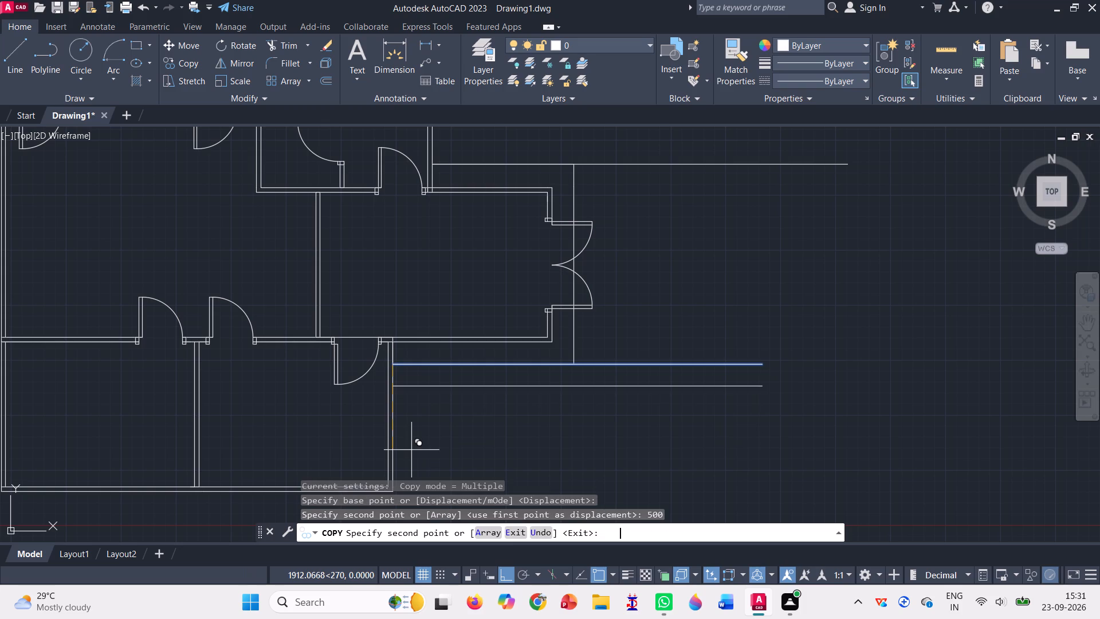
type("1000")
key("Return")
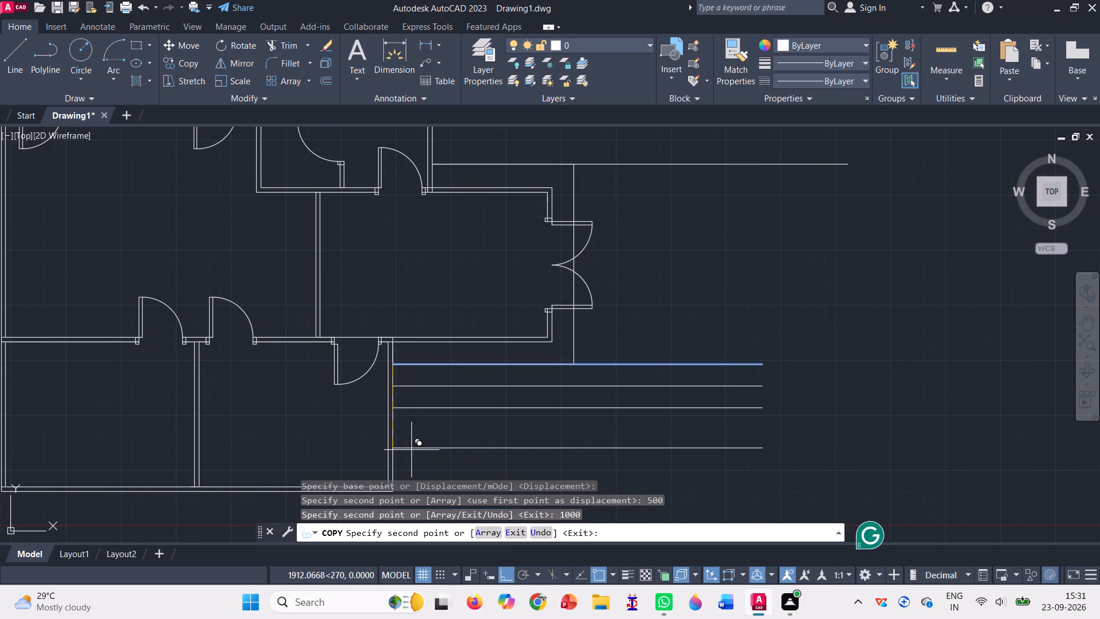
type("1500")
key("Return")
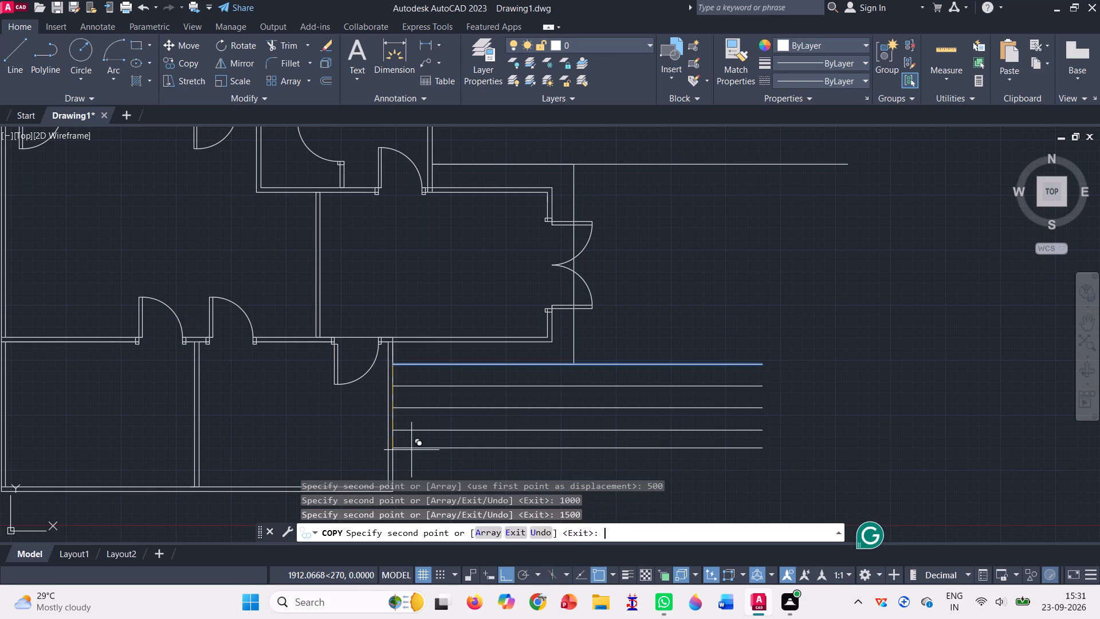
type("2000")
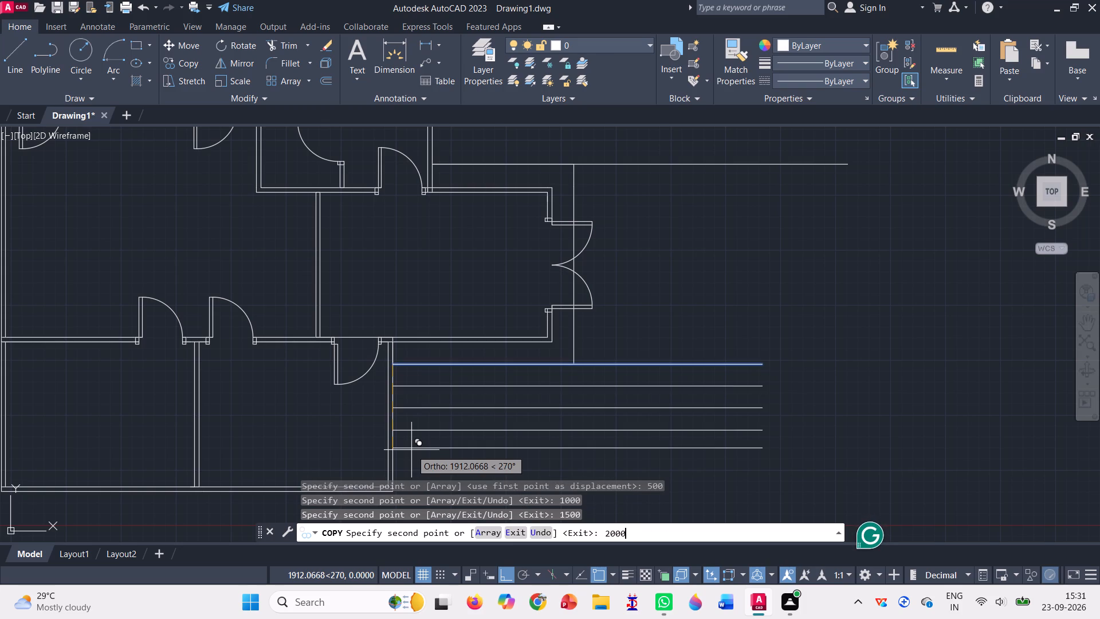
key("Return")
key("1")
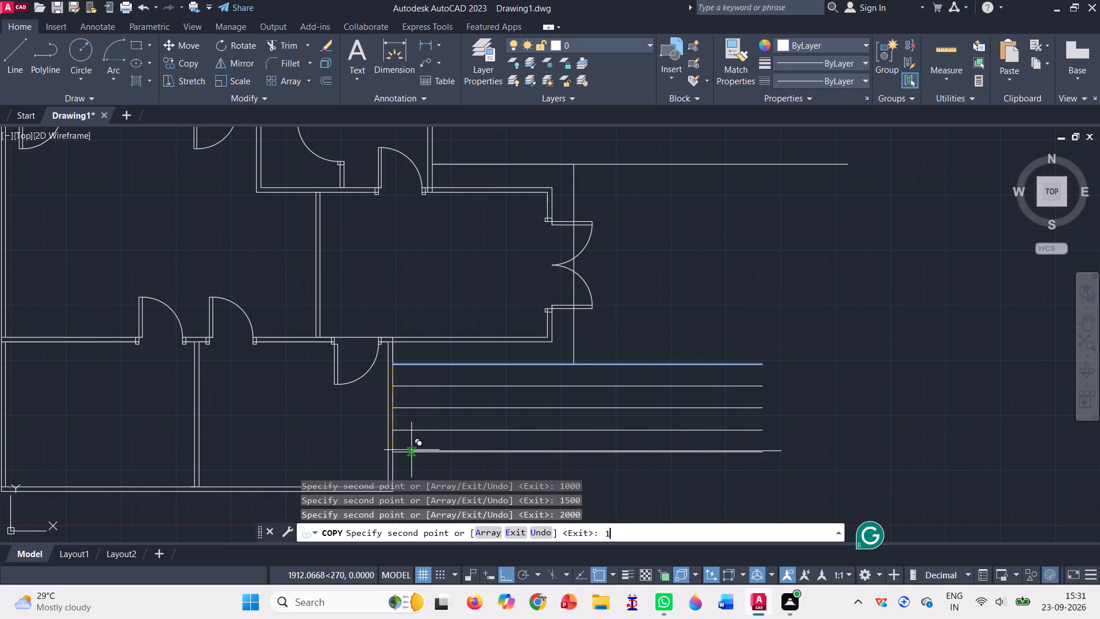
key("BackSpace")
type("2500")
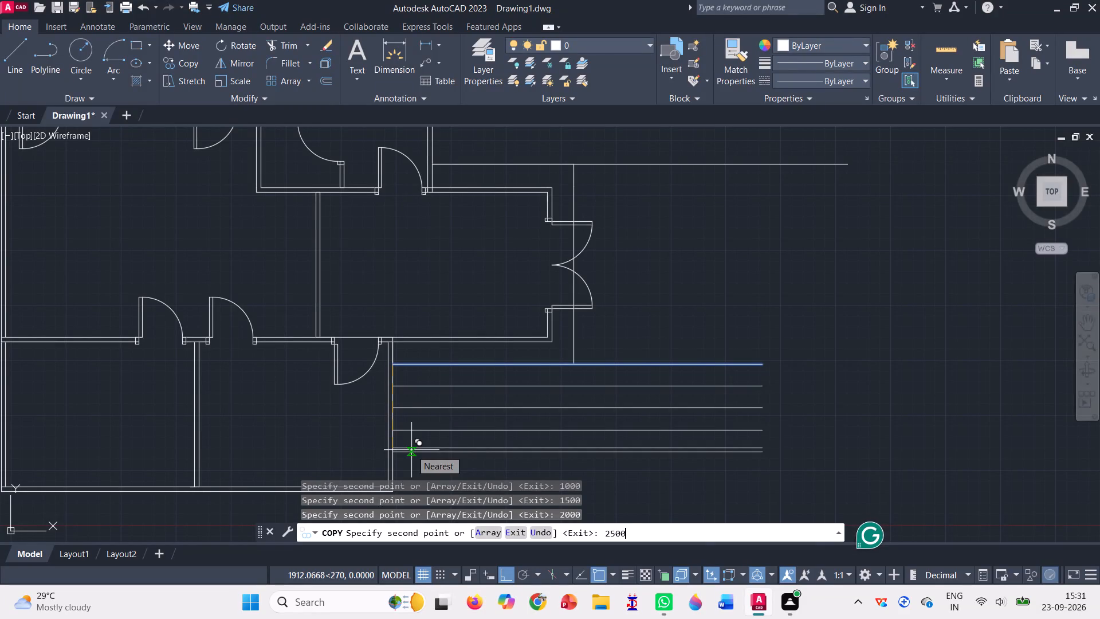
key("Return")
type("300")
key("0")
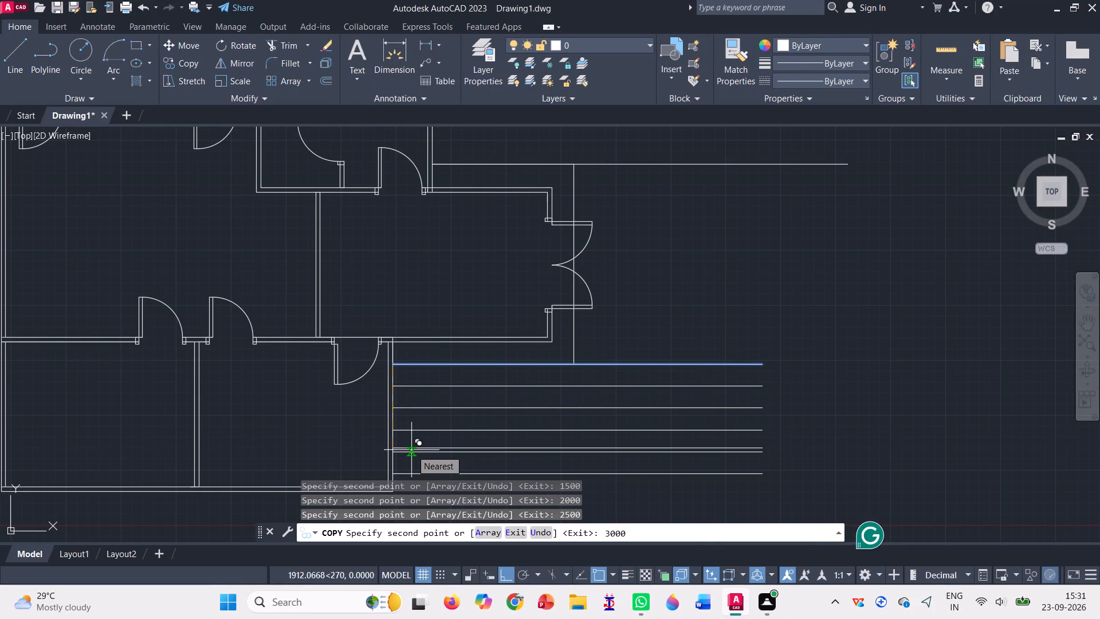
key("Return")
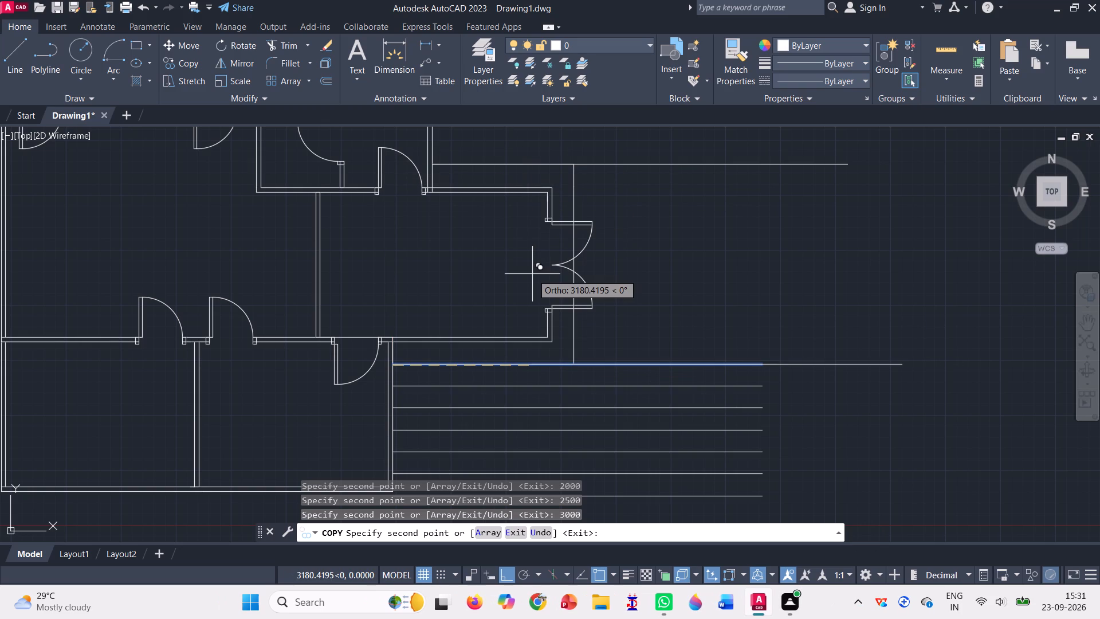
key("Escape")
Copy the long horizontal line along the outline's top edge upward six times, at 500, 1000, 1500, 2000, 2500 and 3000.
scroll(733, 280, "down", 1)
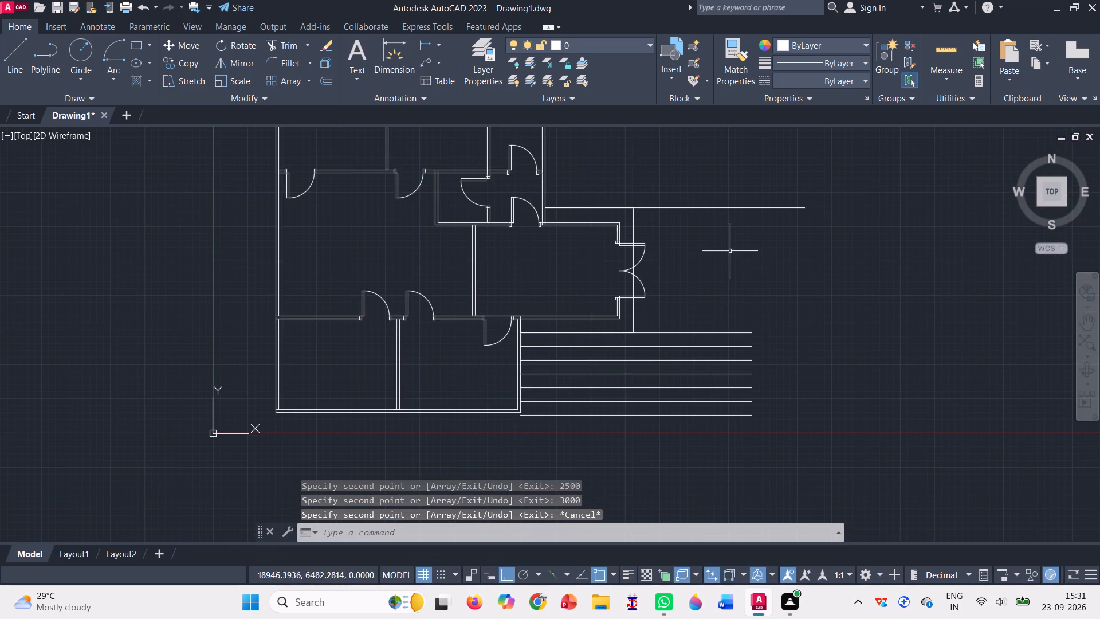
scroll(729, 218, "down", 2)
scroll(721, 190, "up", 4)
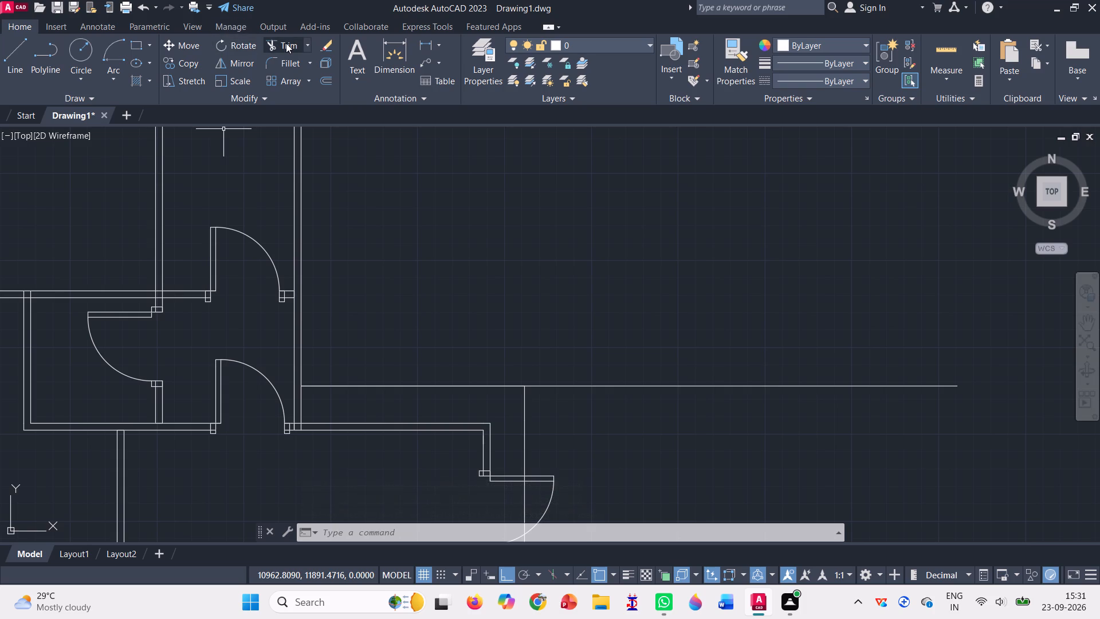
left_click(836, 528)
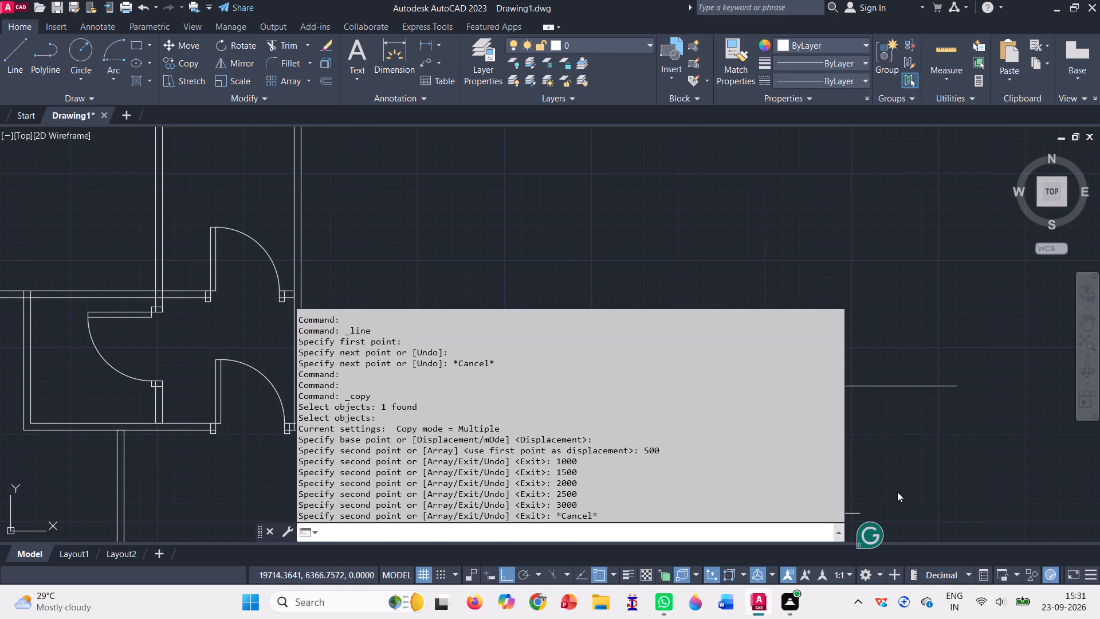
left_click(897, 492)
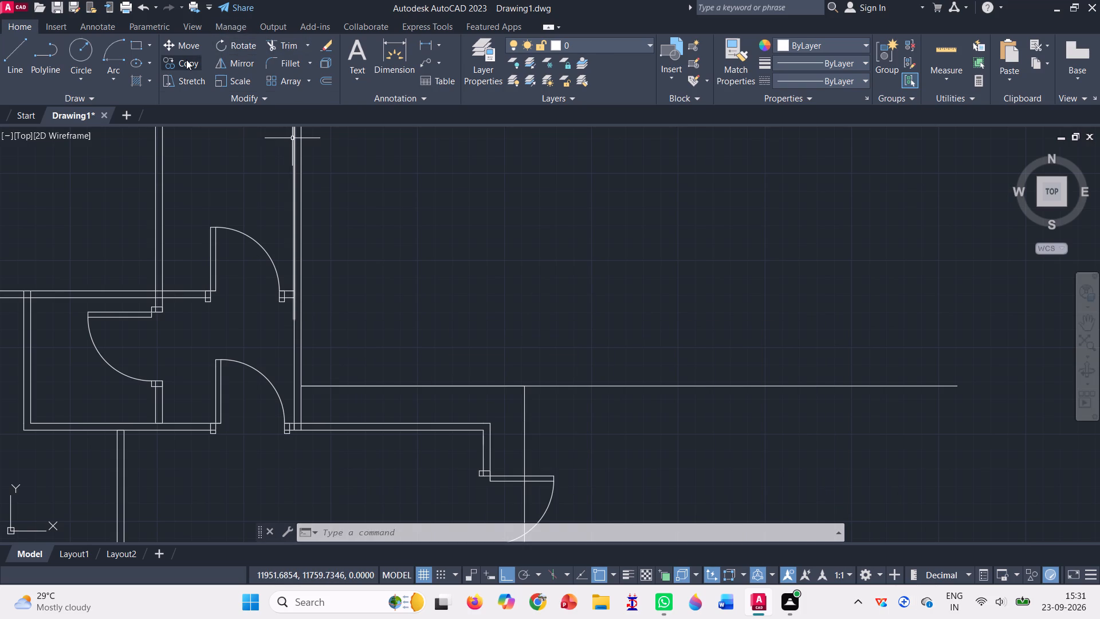
left_click(186, 60)
left_click(537, 384)
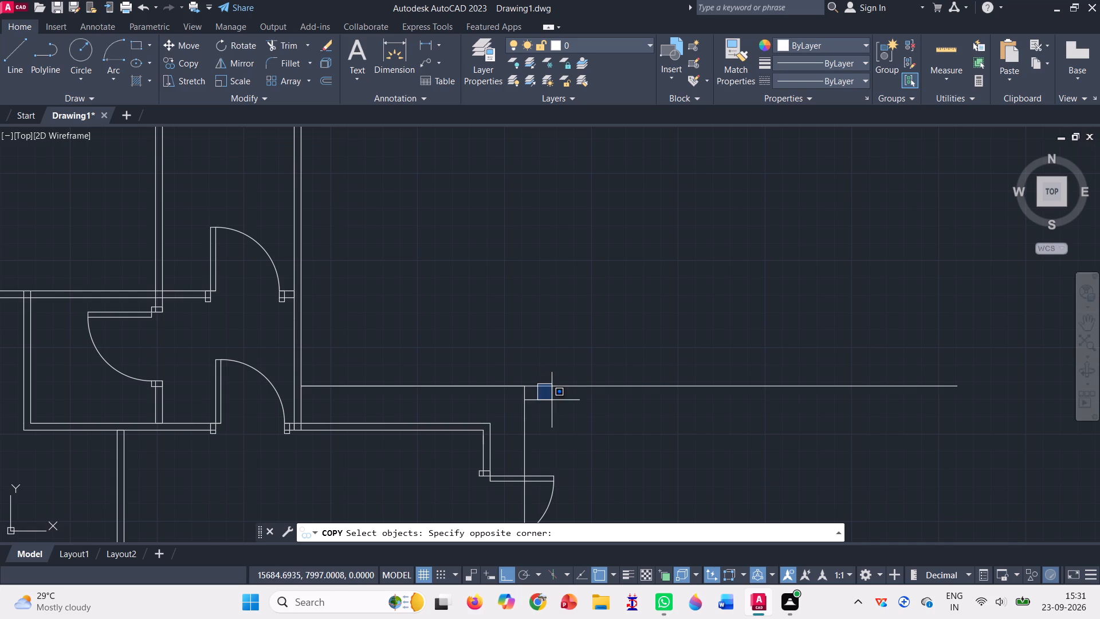
left_click(560, 389)
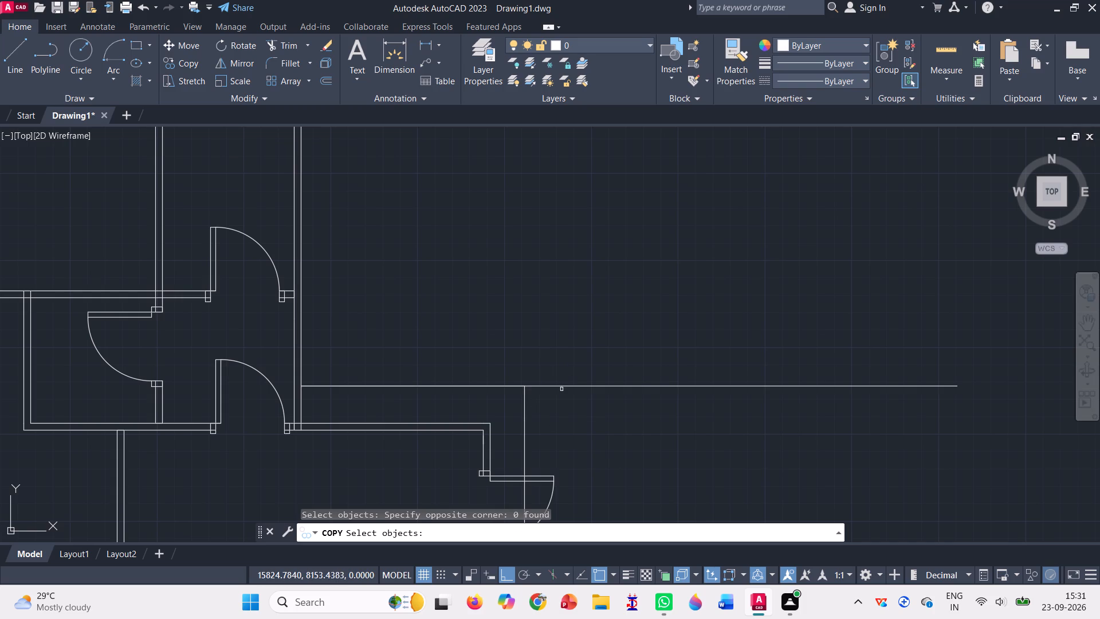
left_click_drag(566, 394, 564, 399)
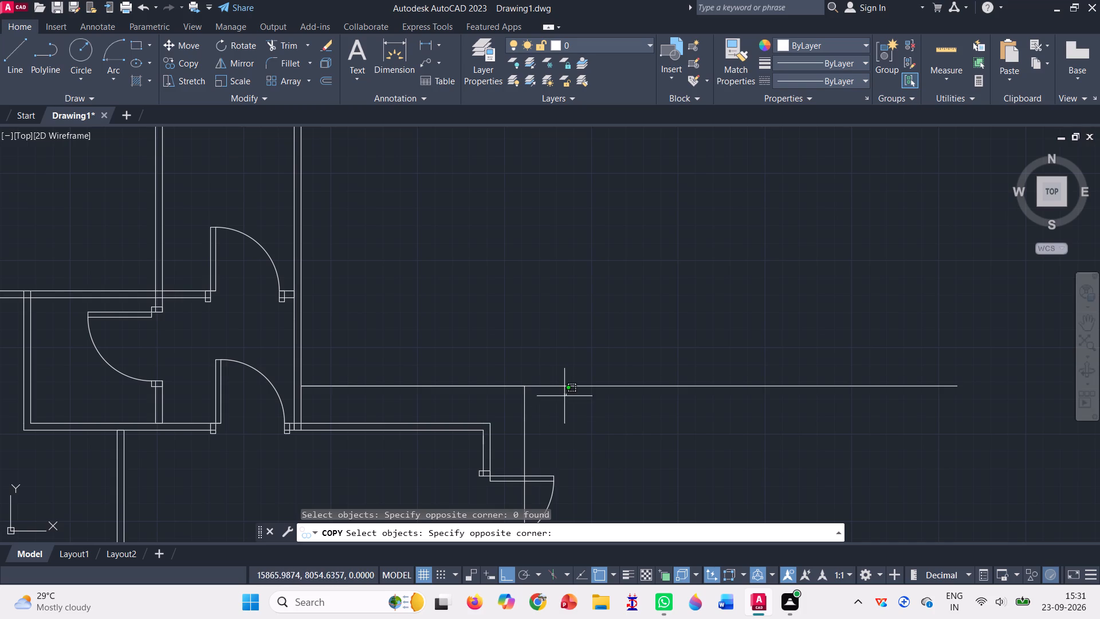
left_click(568, 384)
left_click(580, 386)
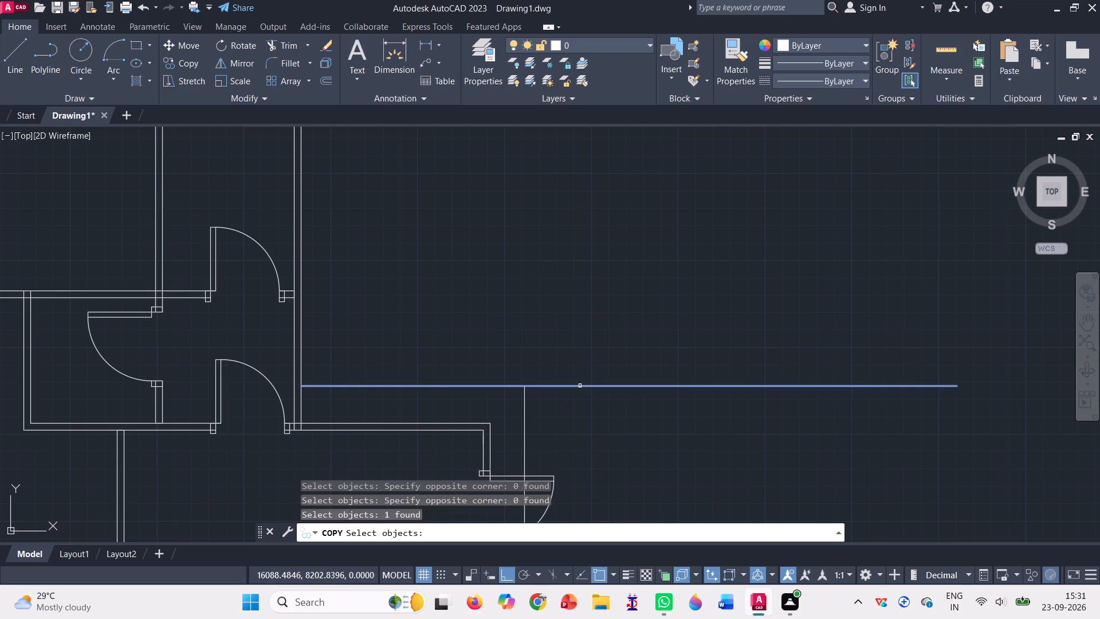
key("Return")
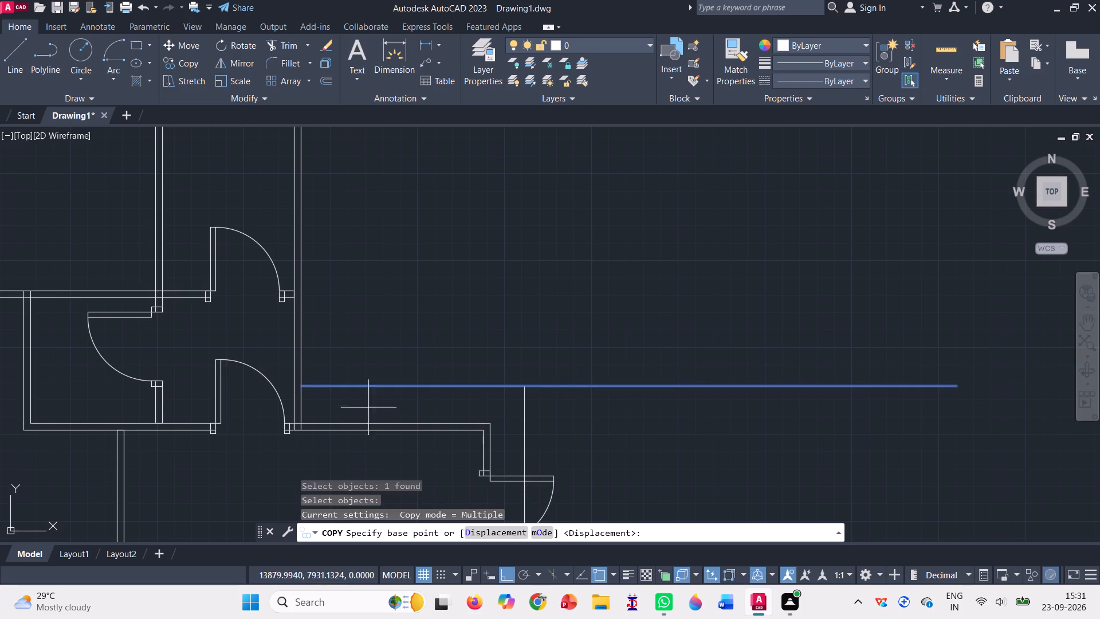
left_click(303, 390)
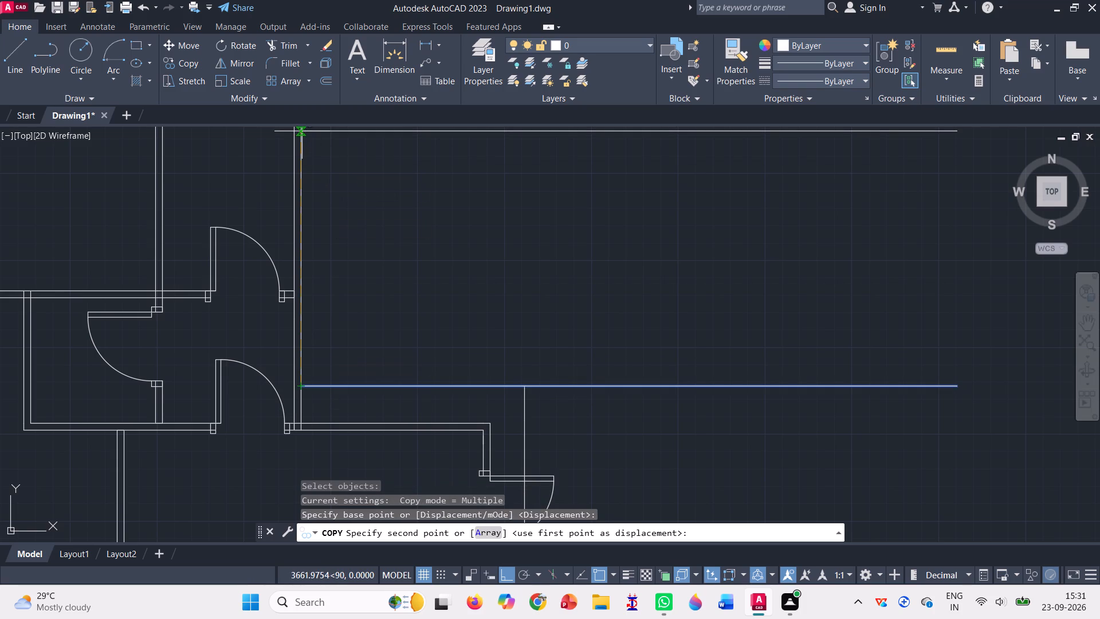
type("500")
key("Return")
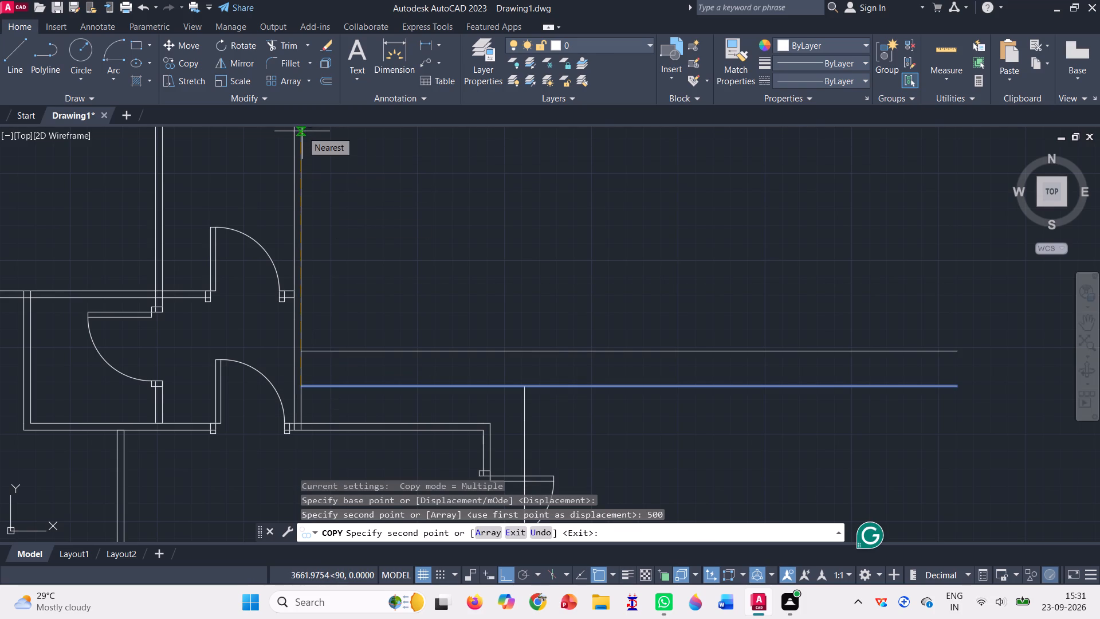
type("1000")
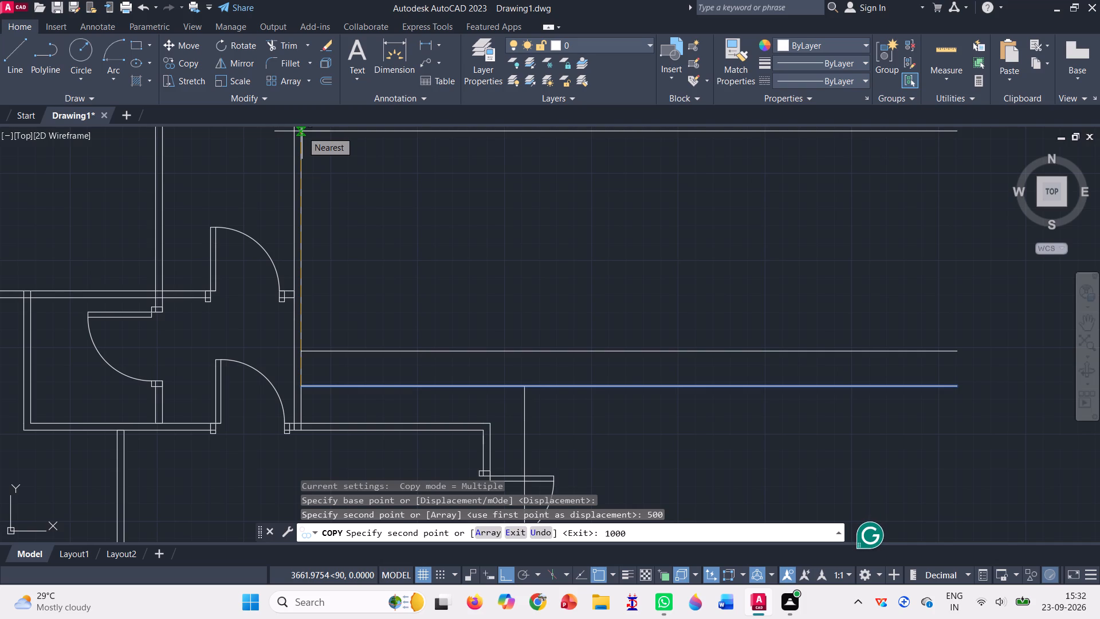
key("Return")
type("1500")
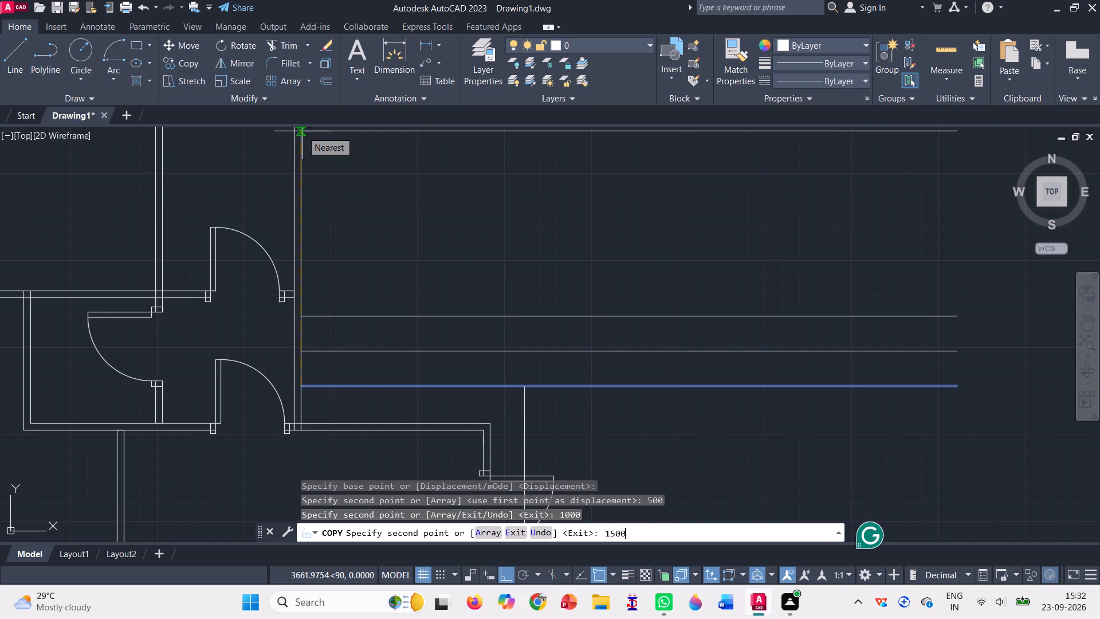
key("Return")
type("2000")
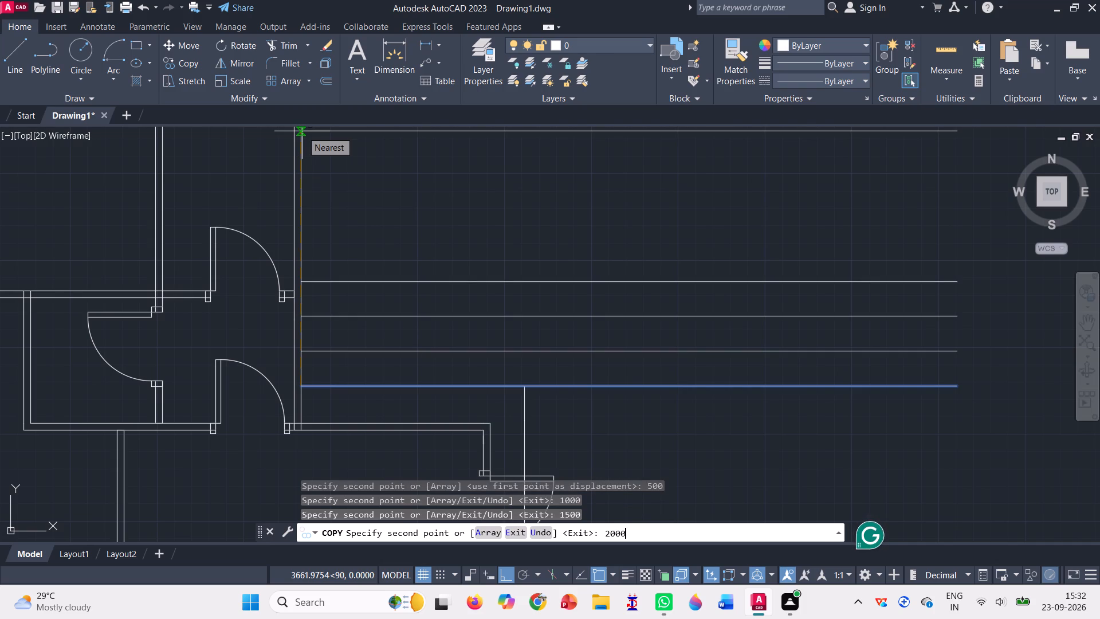
key("Return")
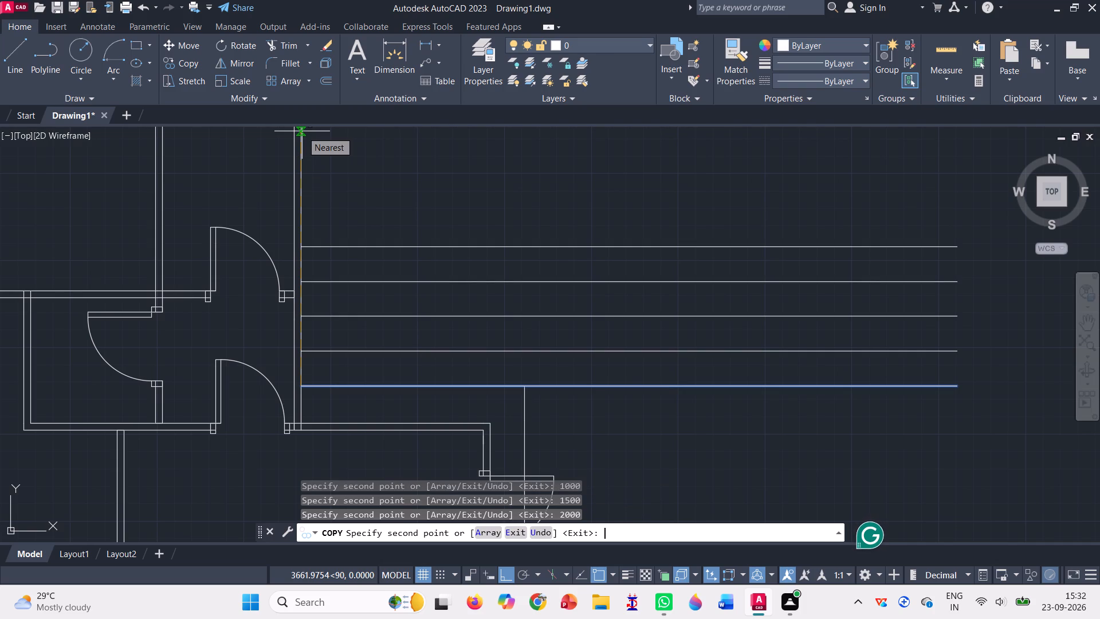
type("2500")
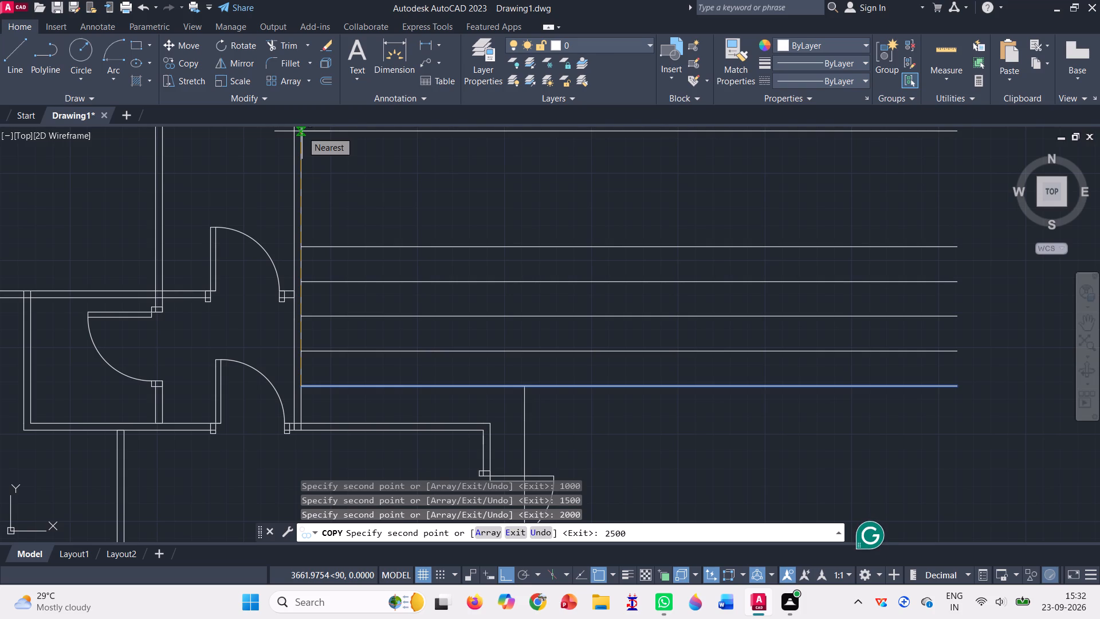
key("Return")
type("300")
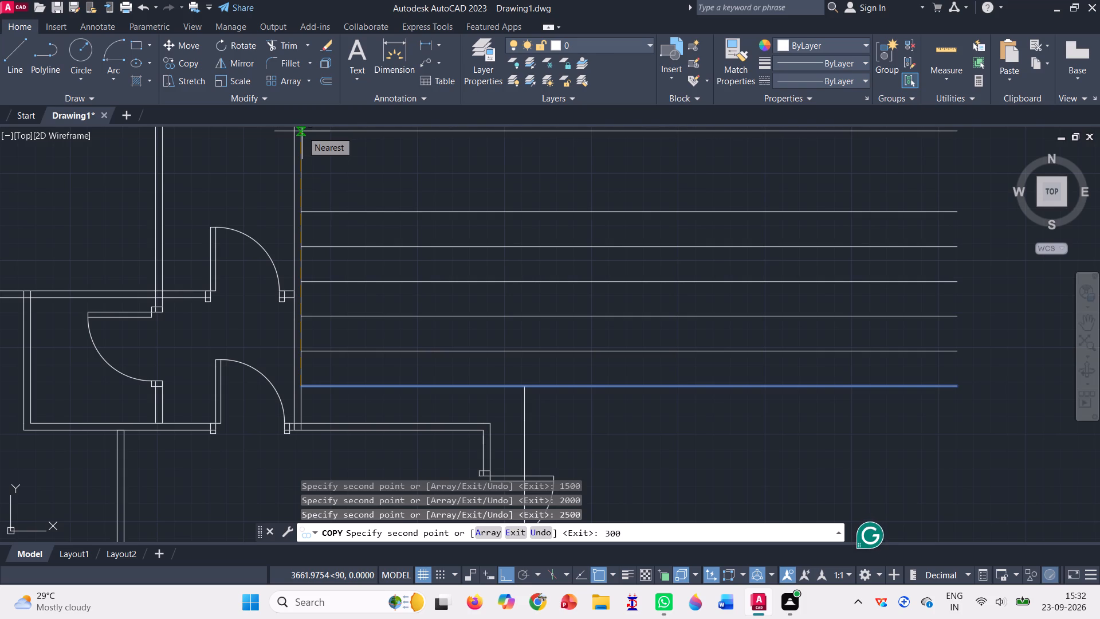
key("0")
key("Return")
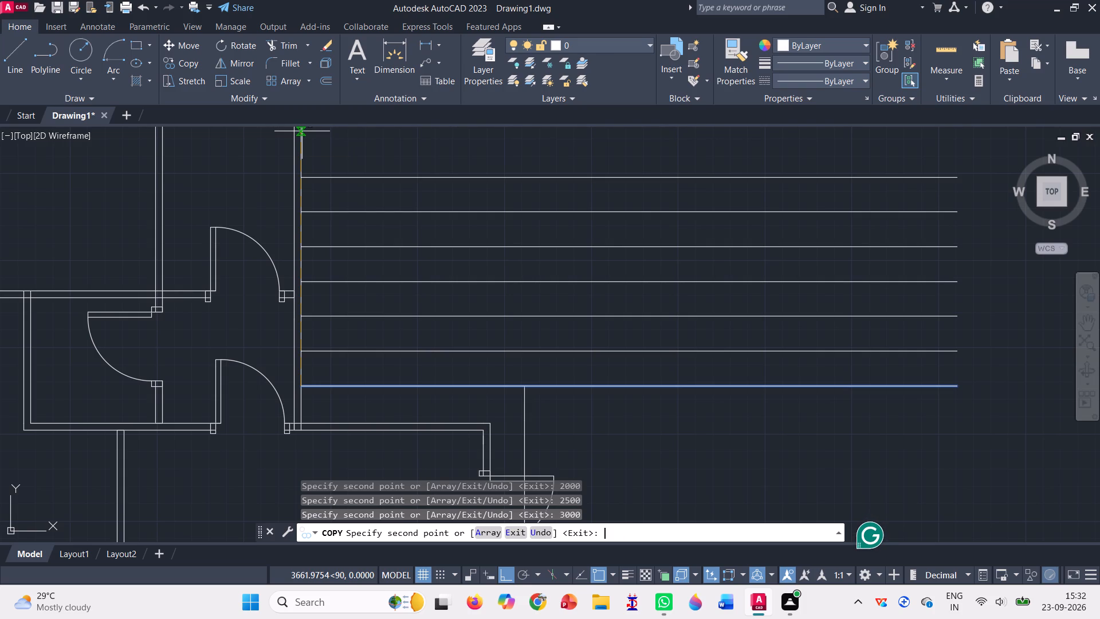
key("Escape")
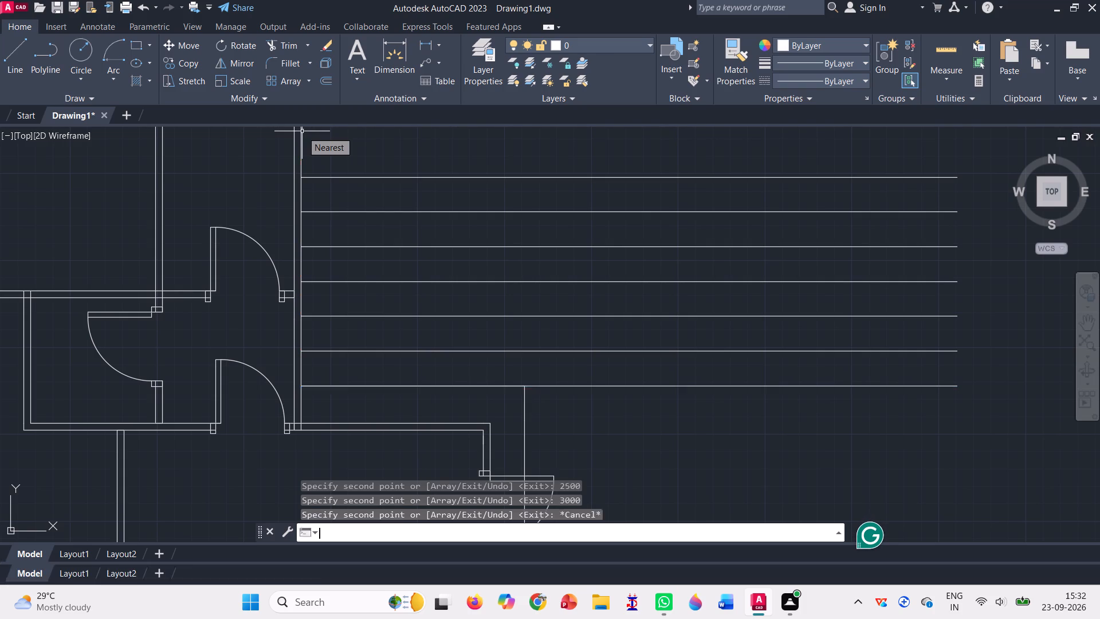
Draw a vertical line from the outline's lower-right corner up past the topmost horizontal line, continuing back down past the lowest one.
scroll(245, 0, "down", 5)
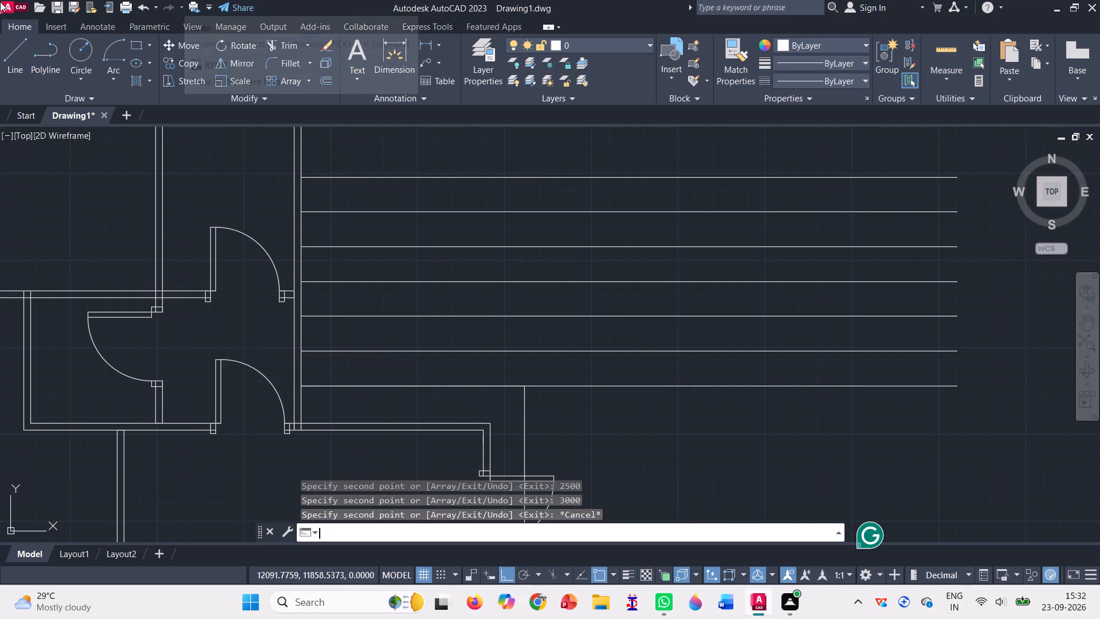
left_click(20, 62)
scroll(548, 197, "up", 1)
scroll(587, 359, "down", 4)
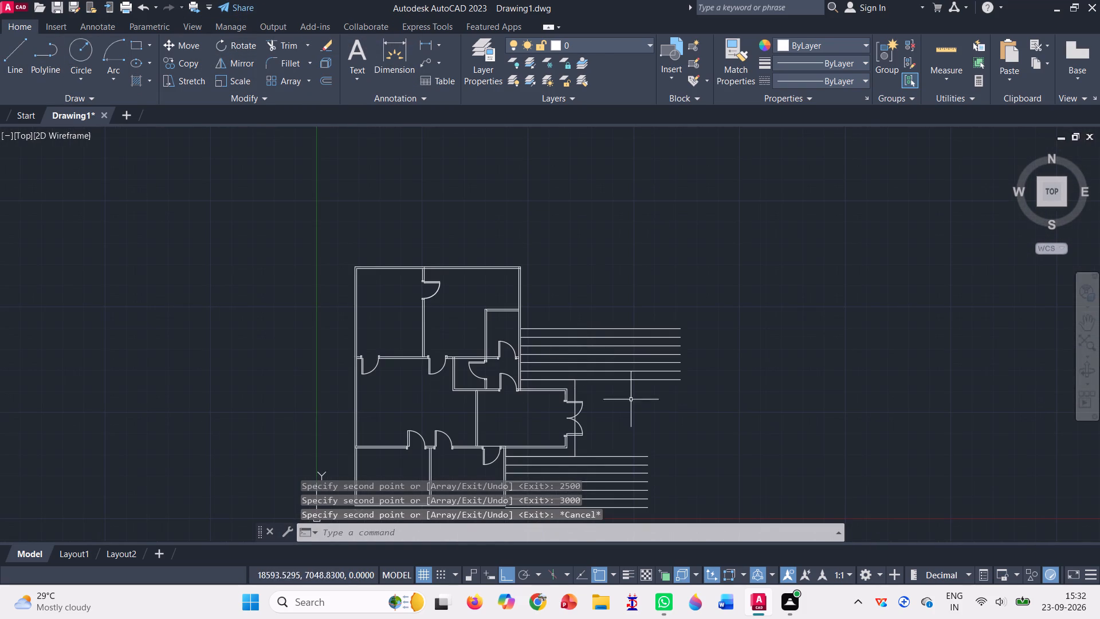
scroll(596, 459, "up", 2)
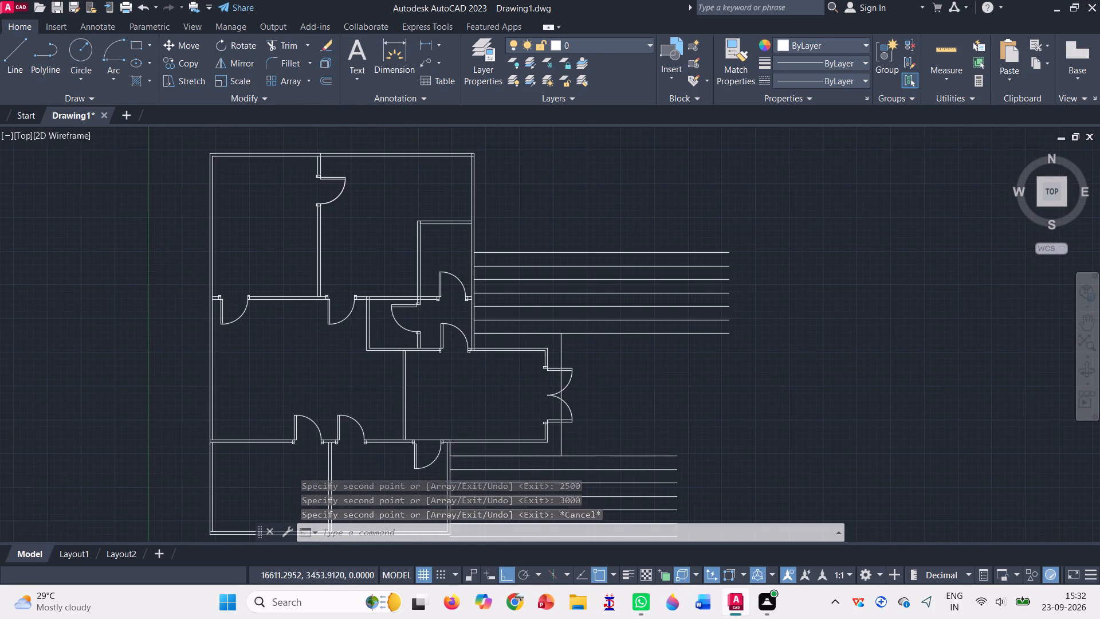
scroll(596, 462, "up", 1)
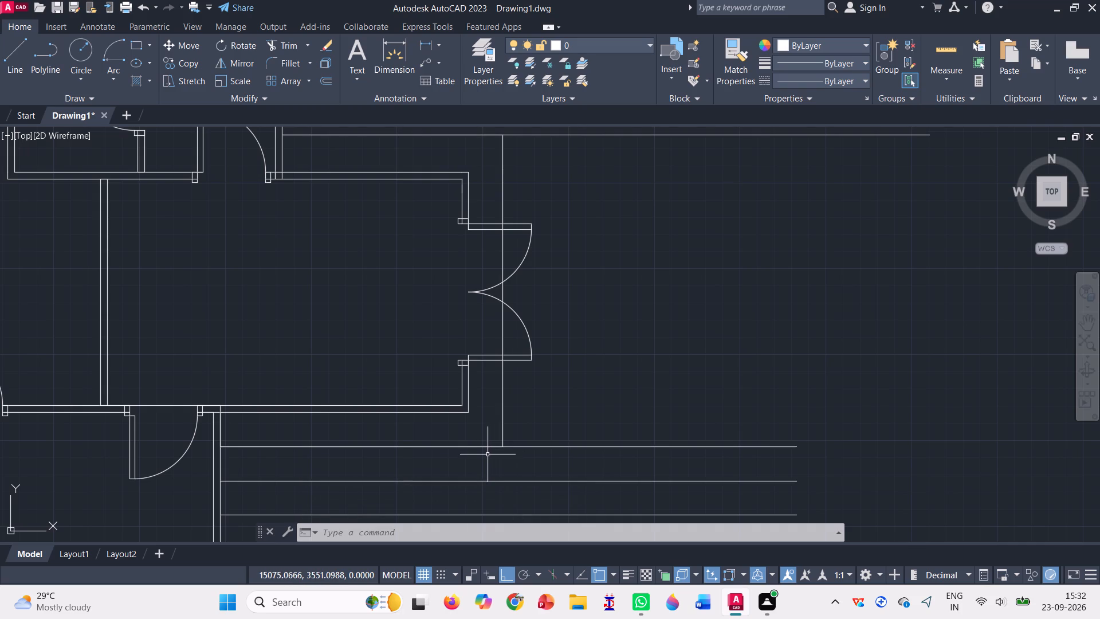
key("l")
key("Return")
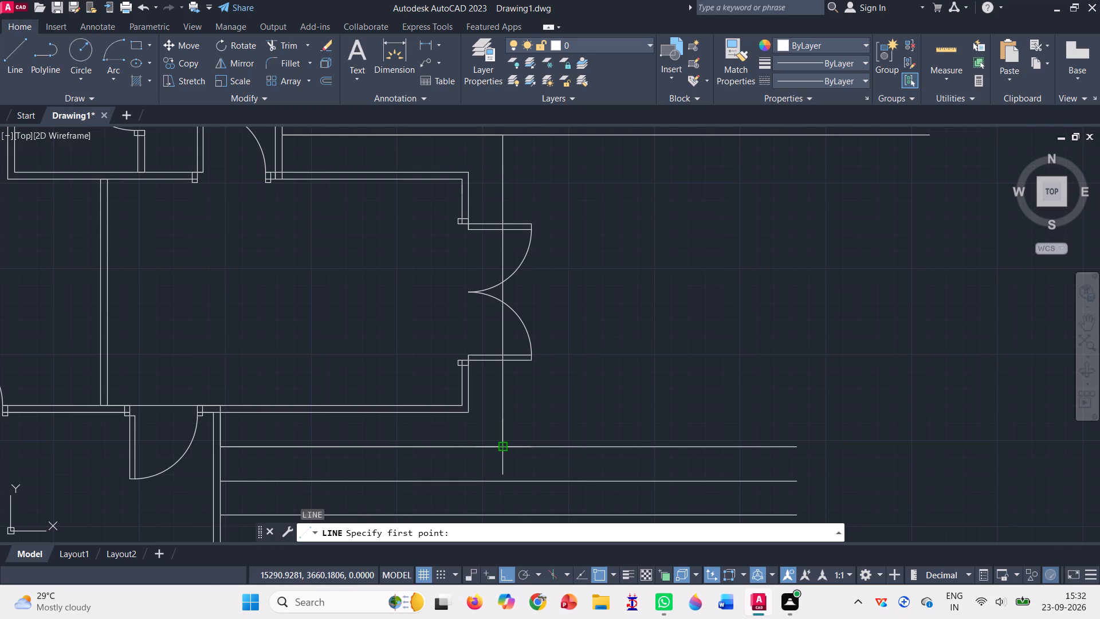
left_click(504, 445)
scroll(619, 430, "down", 2)
scroll(619, 430, "up", 1)
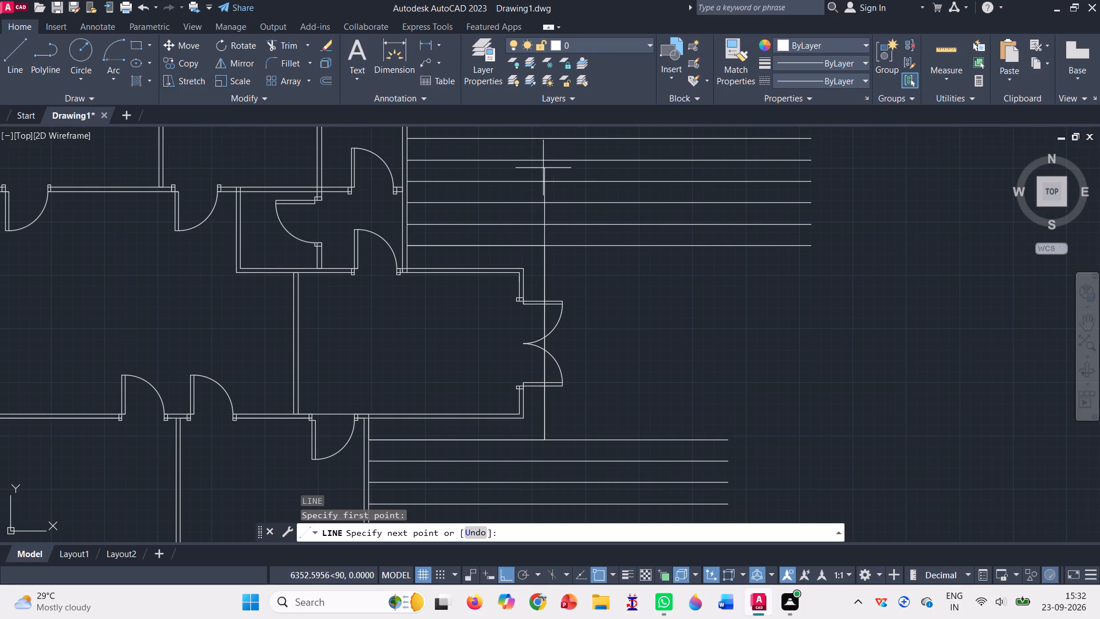
scroll(609, 263, "down", 1)
left_click(555, 154)
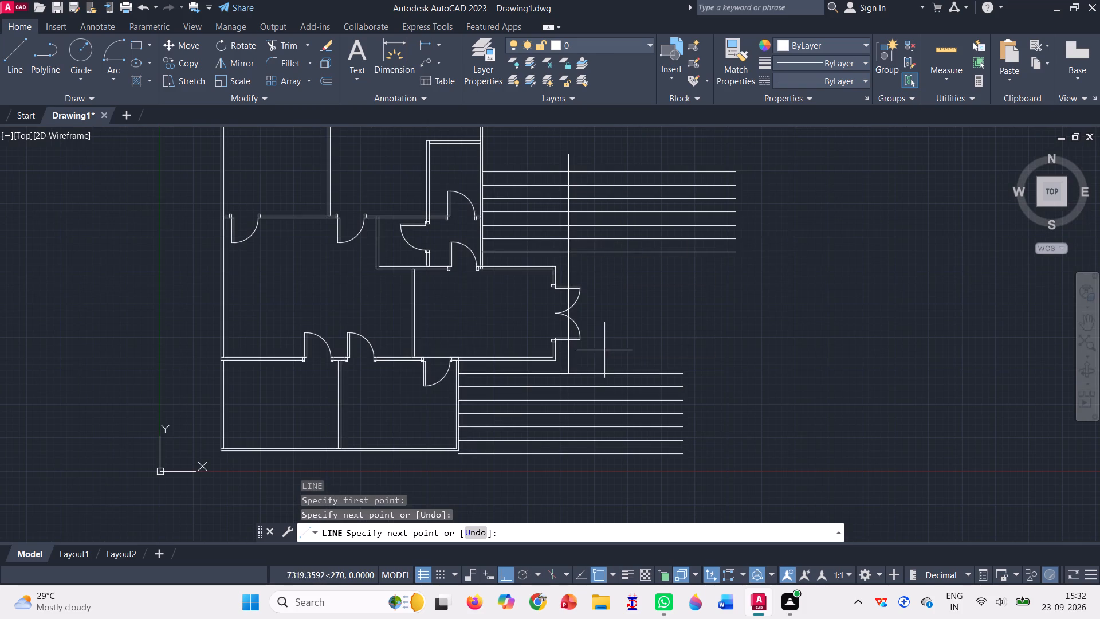
left_click(576, 500)
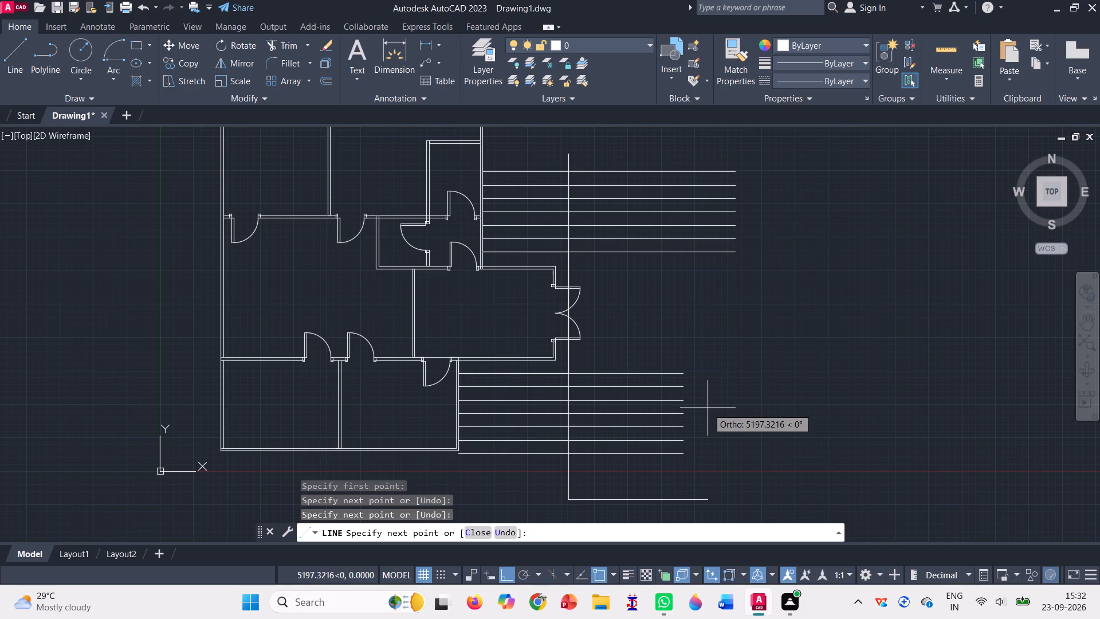
key("Escape")
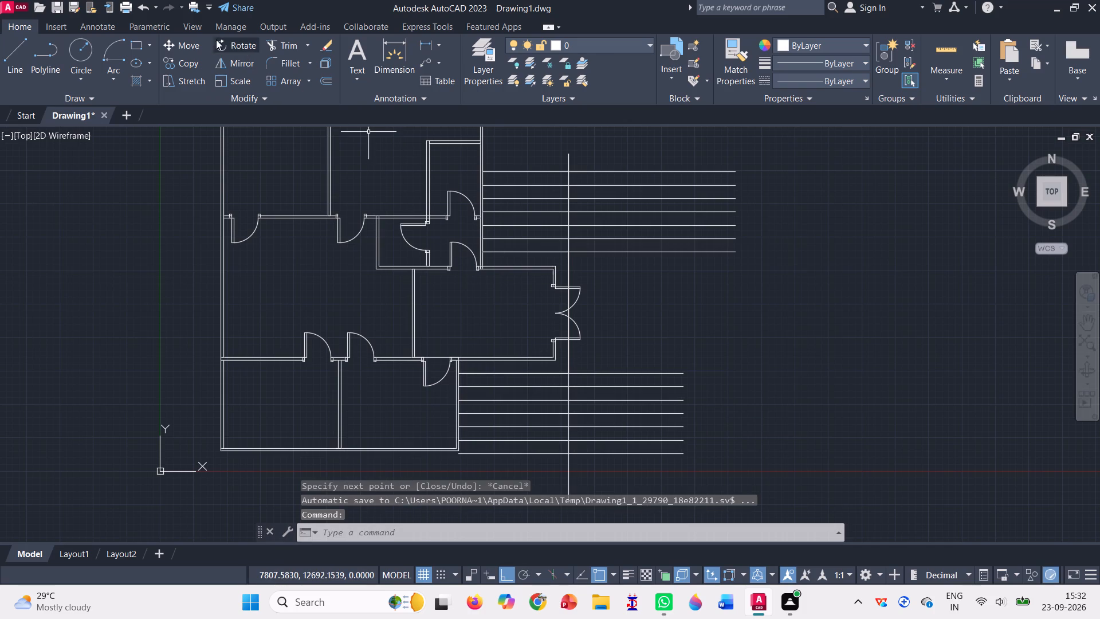
Copy the long vertical line to the right from its upper end at 500, 1000, 1500, 2000, 2500, 300 and 3000.
left_click(180, 57)
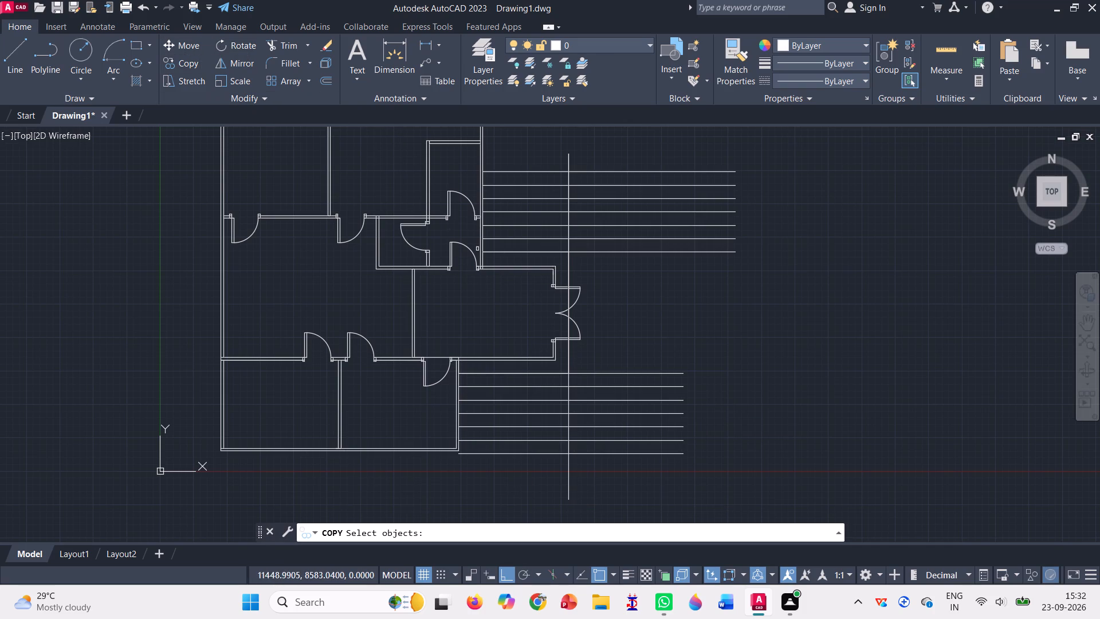
left_click(569, 351)
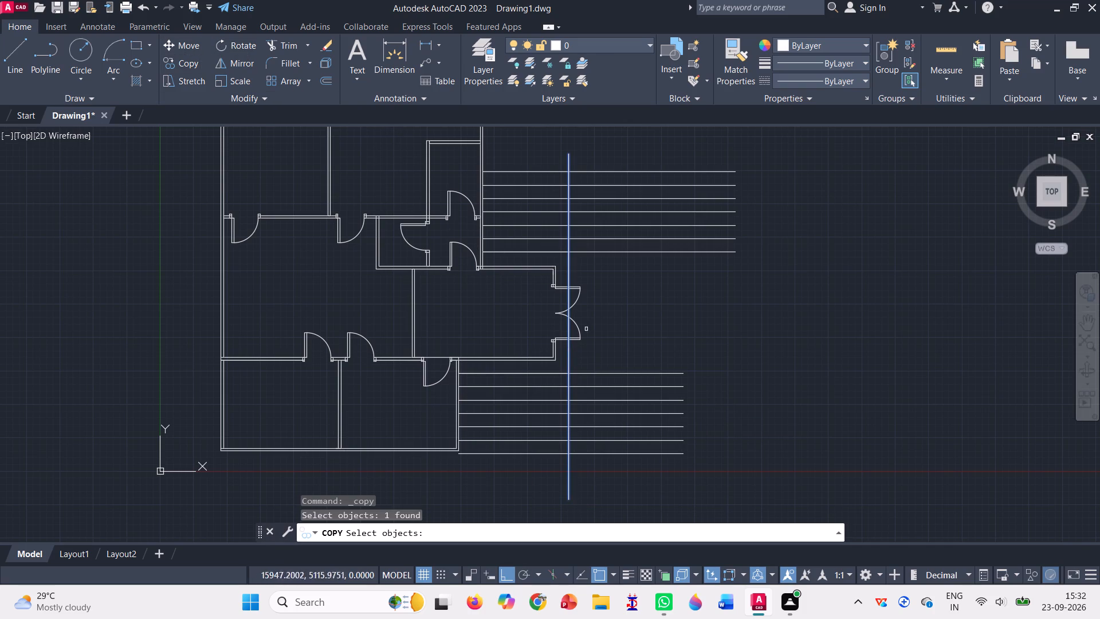
key("Return")
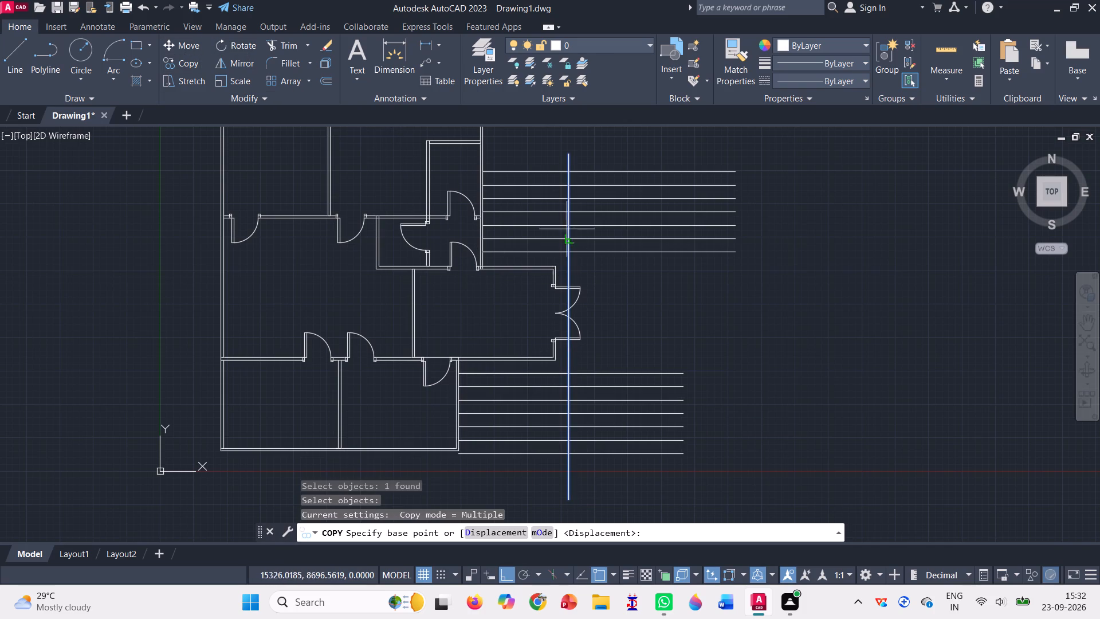
left_click(568, 158)
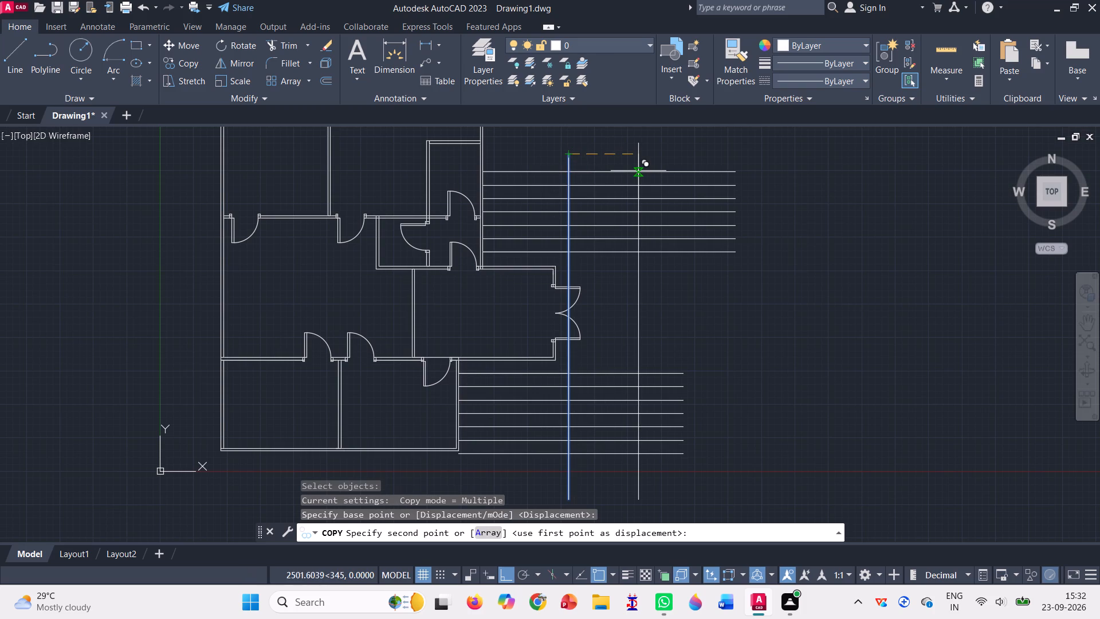
type("500")
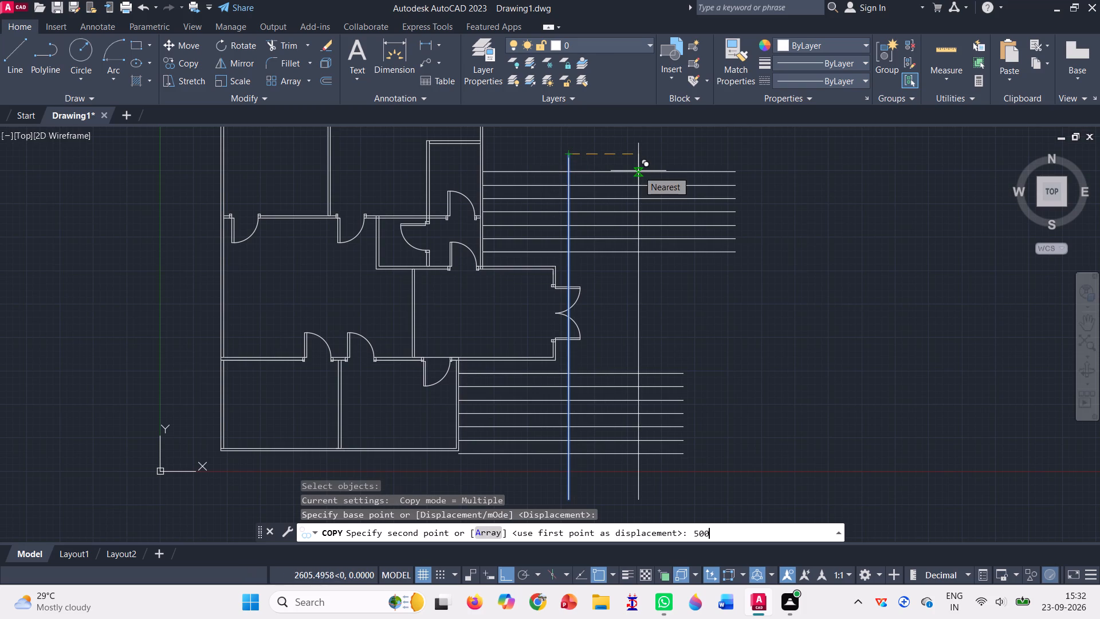
key("Return")
type("1000")
key("Return")
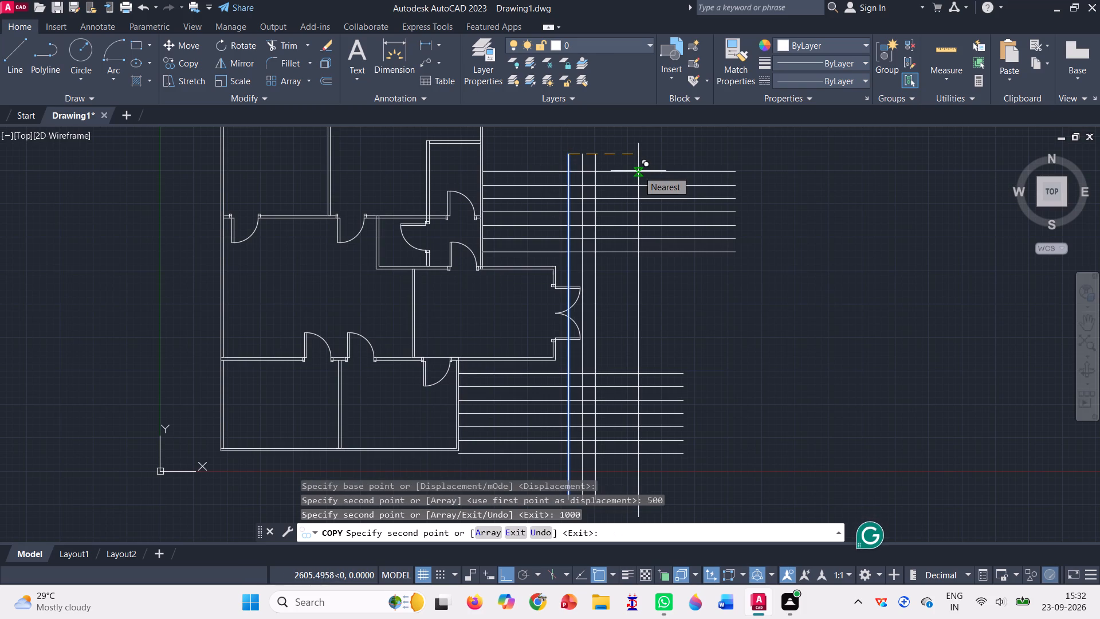
type("1500")
key("Return")
type("2000")
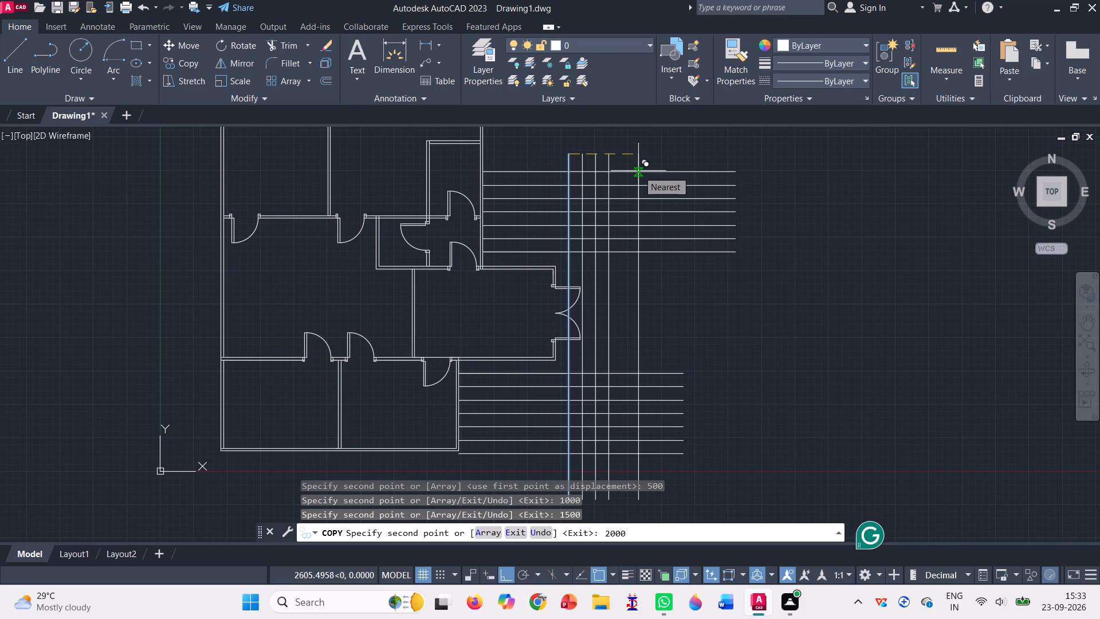
key("Return")
type("2500")
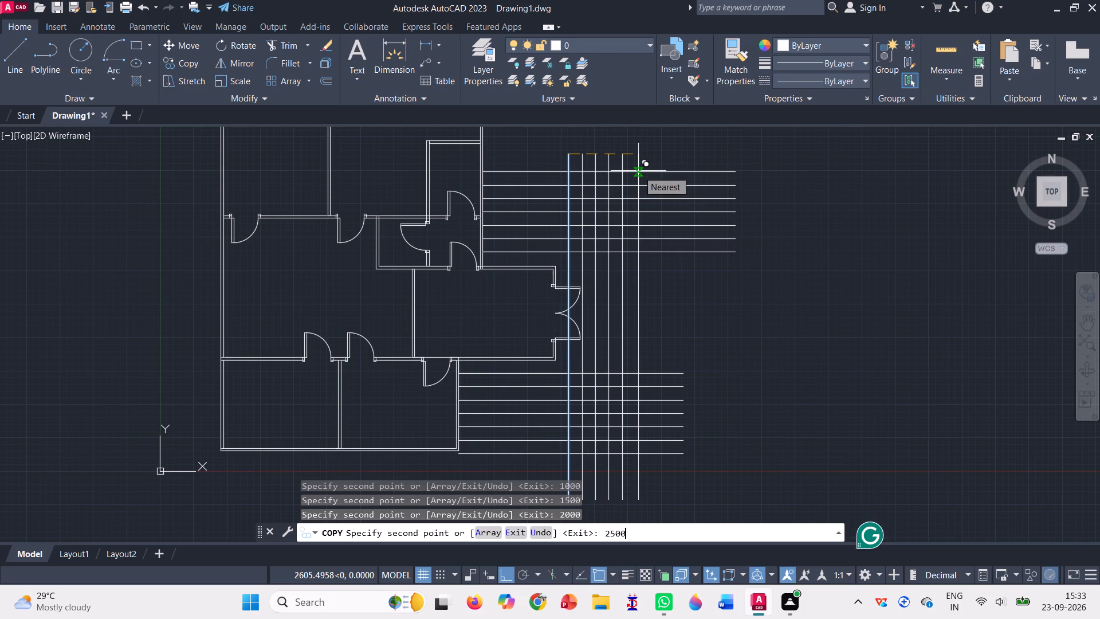
key("Return")
type("300")
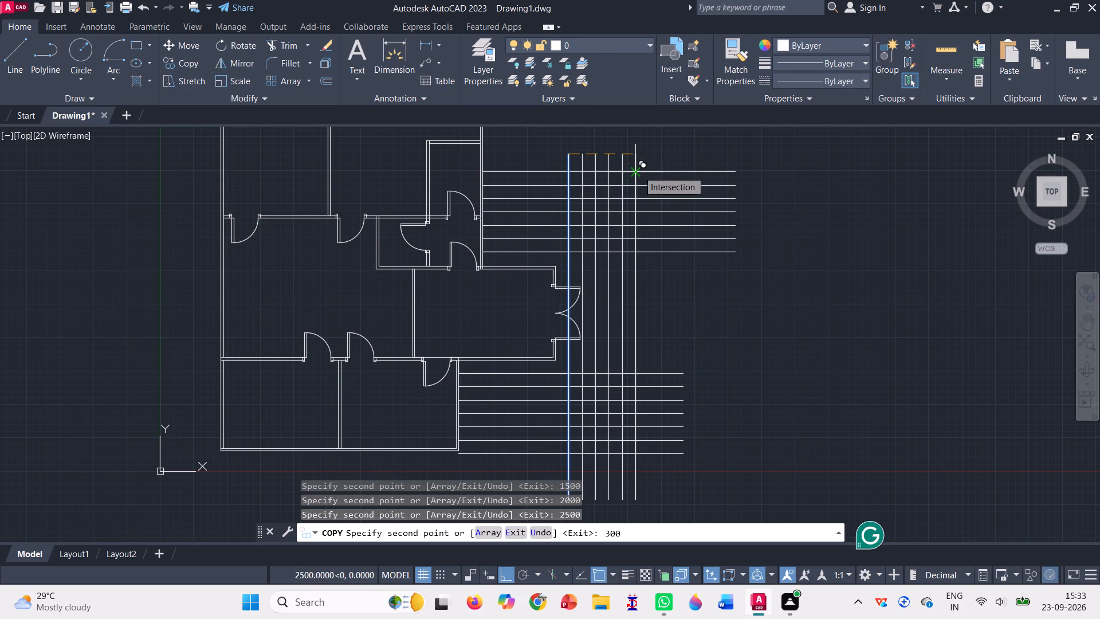
key("Return")
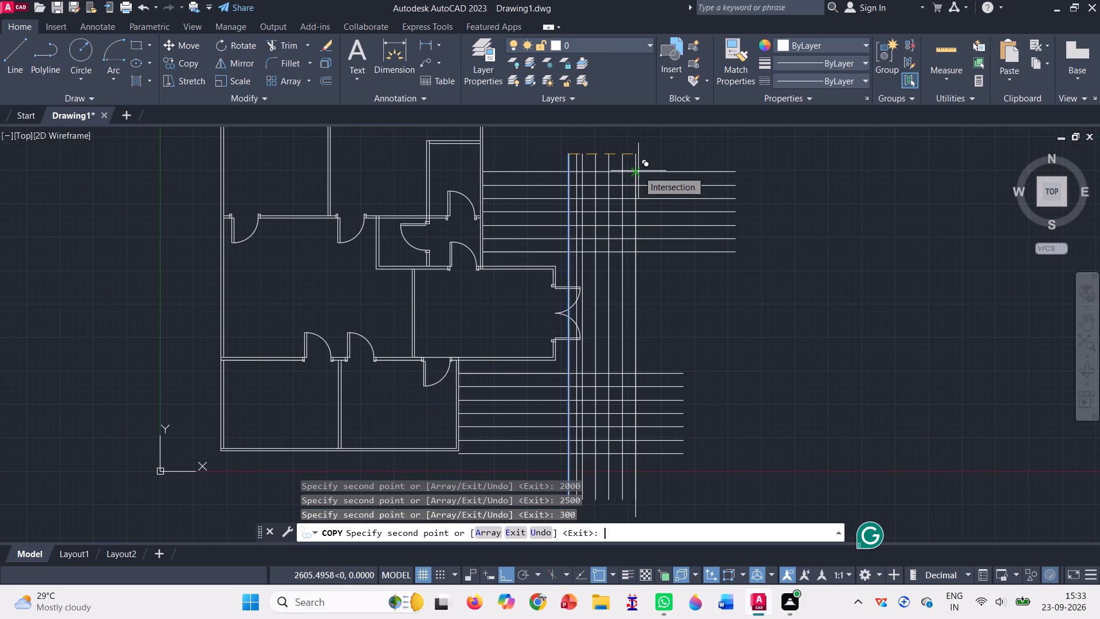
type("3000")
key("Return")
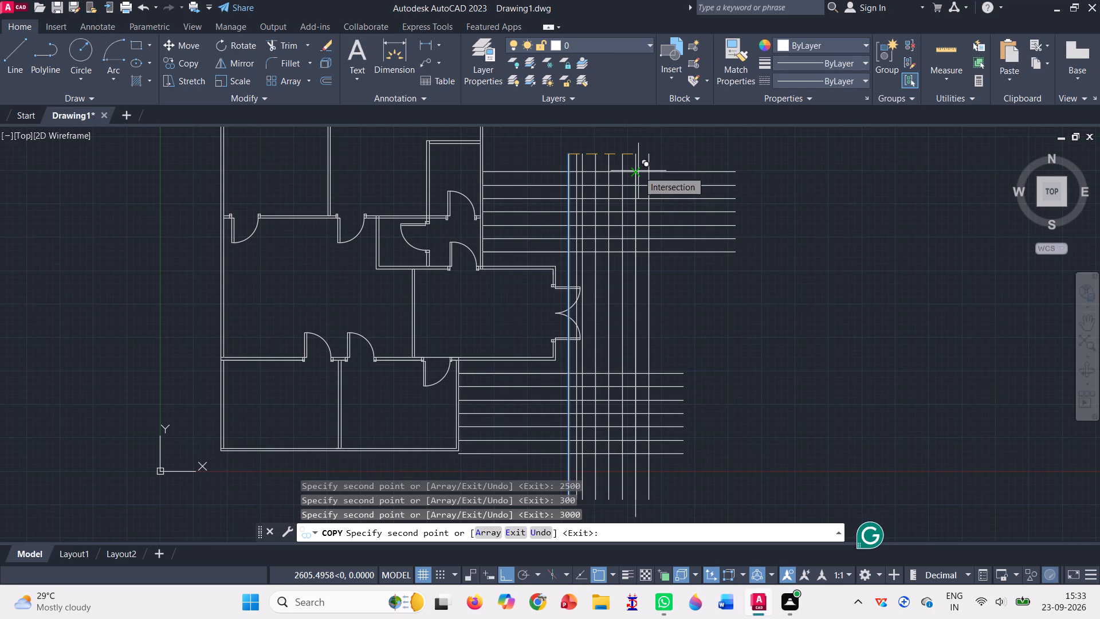
key("Escape")
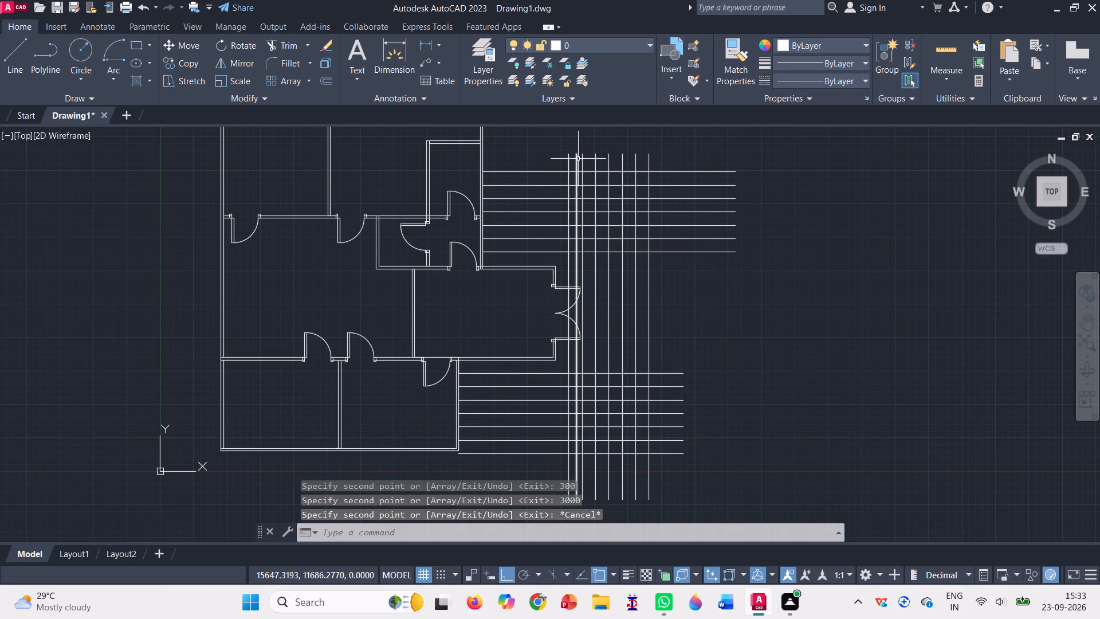
Delete the stray vertical copy placed 300 to the right of the original line.
left_click(578, 159)
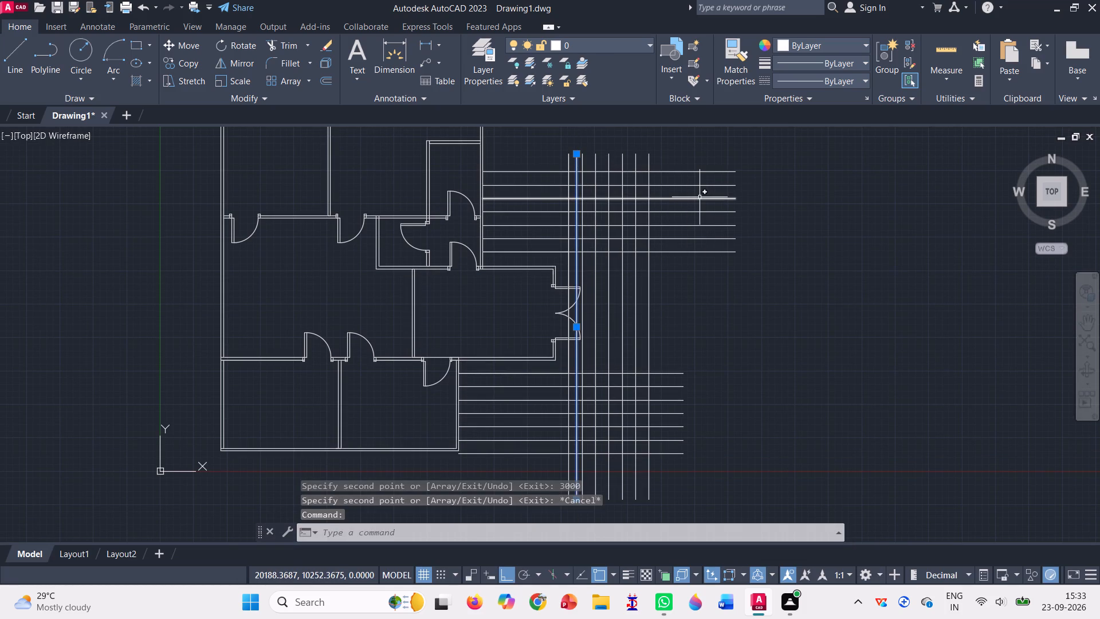
key("Delete")
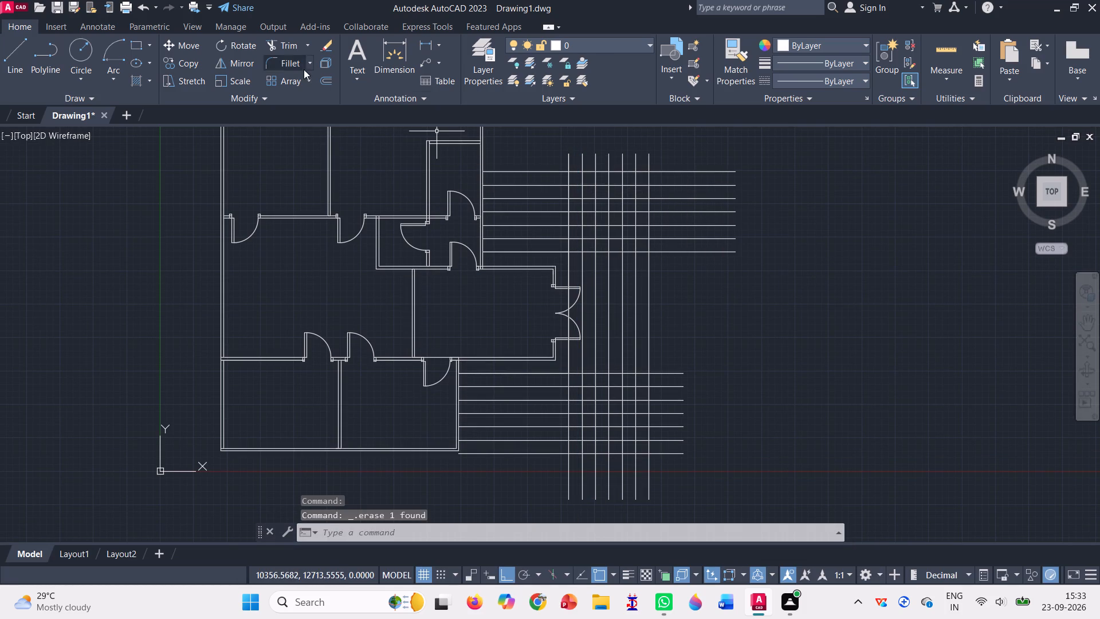
Trim the grid's overhanging ends: verticals above the top and below the bottom horizontal line, and horizontals beyond the rightmost vertical.
left_click(284, 44)
left_click_drag(553, 156, 666, 161)
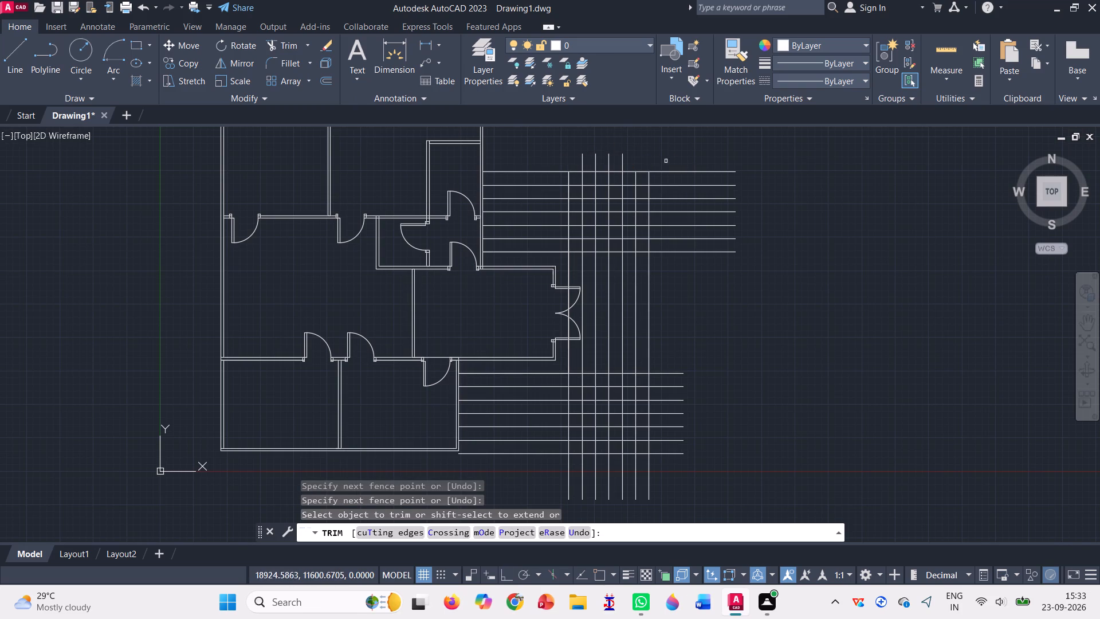
left_click_drag(572, 162, 627, 156)
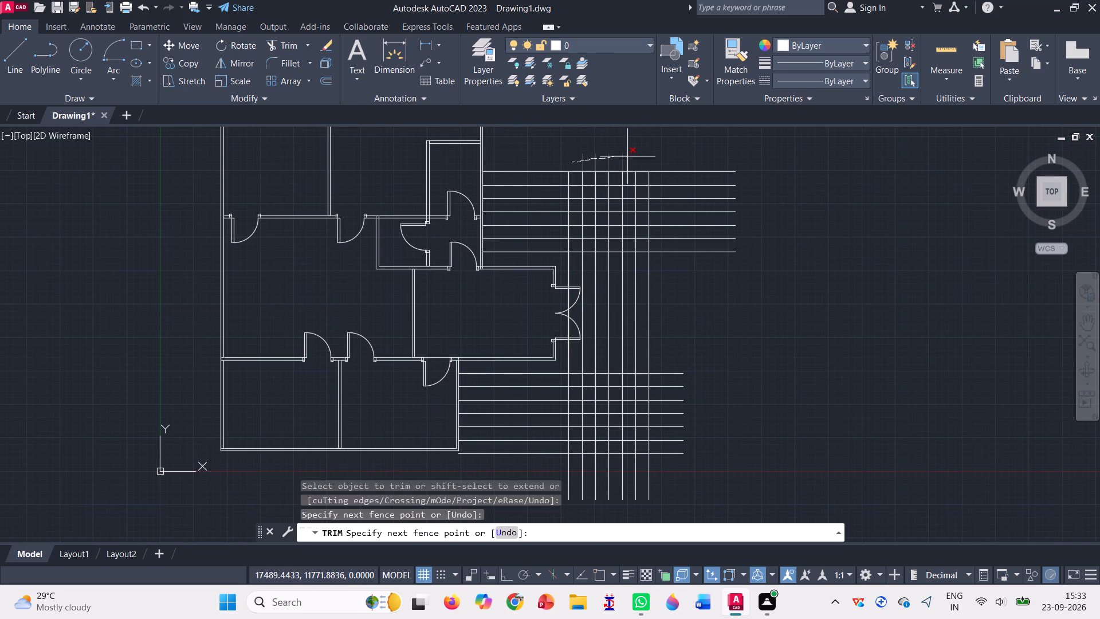
left_click_drag(627, 156, 637, 156)
left_click_drag(681, 159, 676, 313)
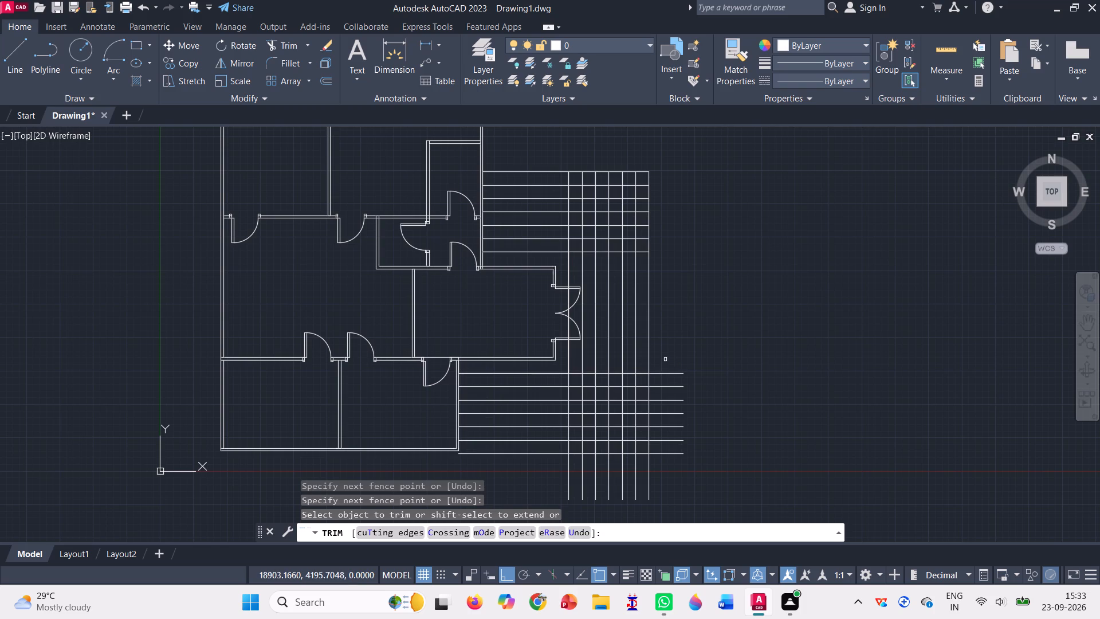
left_click_drag(663, 358, 677, 472)
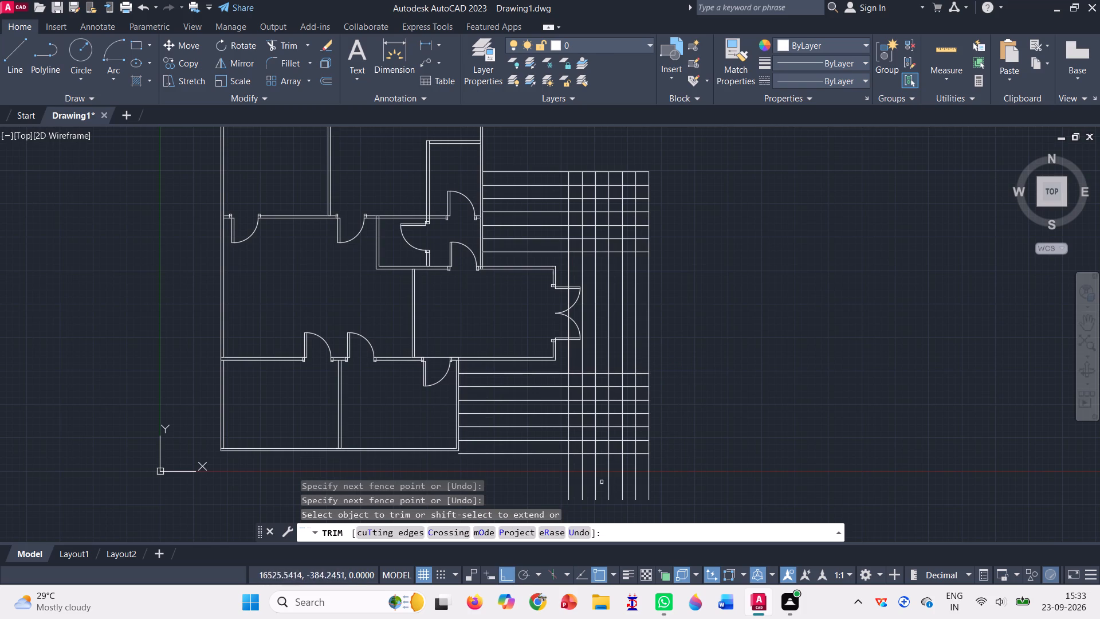
left_click_drag(547, 480, 682, 477)
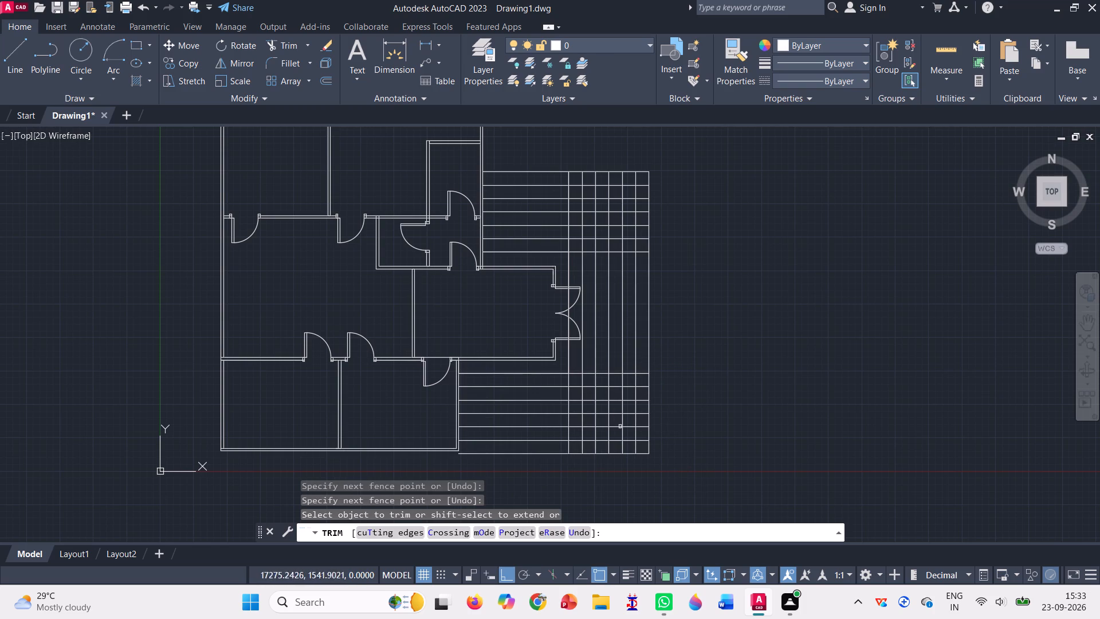
Trim the verticals' lower ends across the three lowest rows of the lower grid, leaving one more outer vertical in each lower row.
scroll(588, 412, "up", 3)
scroll(588, 412, "down", 1)
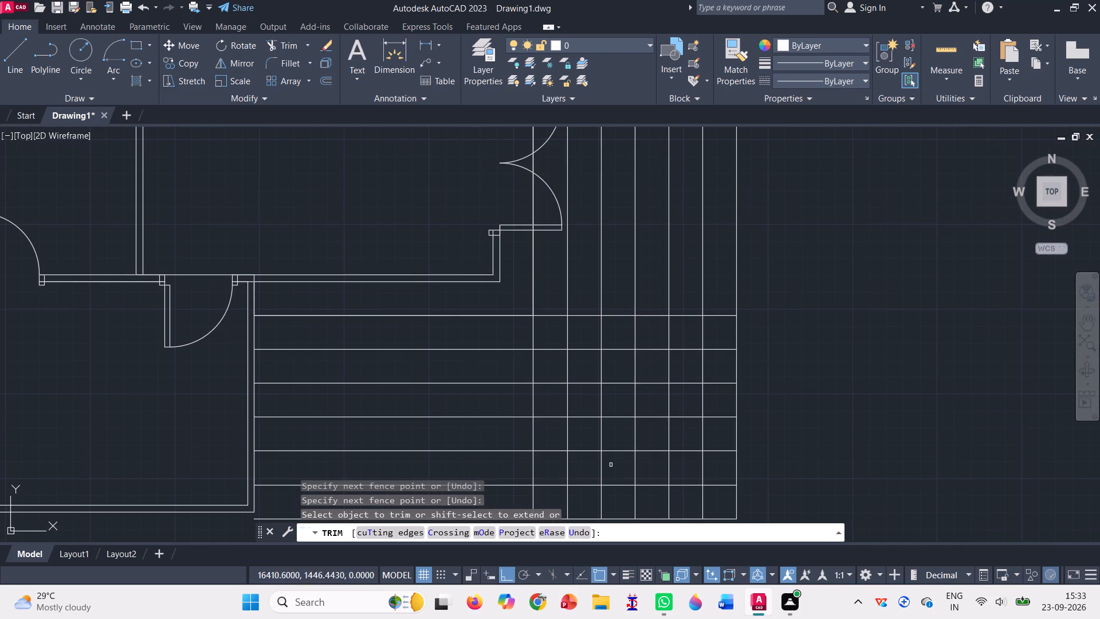
scroll(665, 383, "down", 2)
scroll(662, 436, "up", 4)
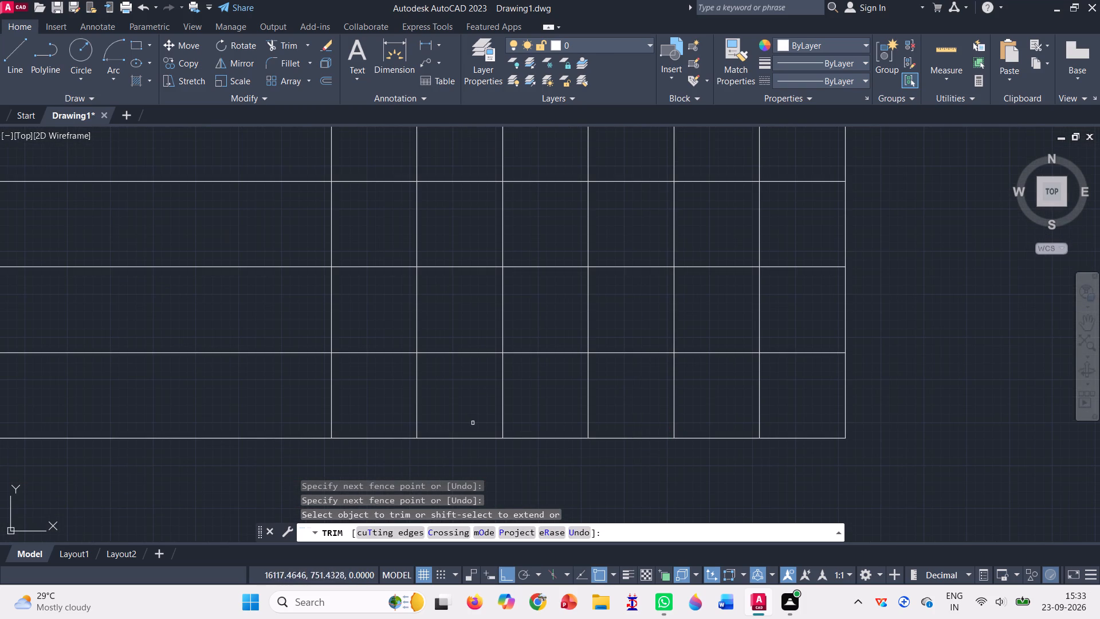
left_click_drag(308, 399, 465, 412)
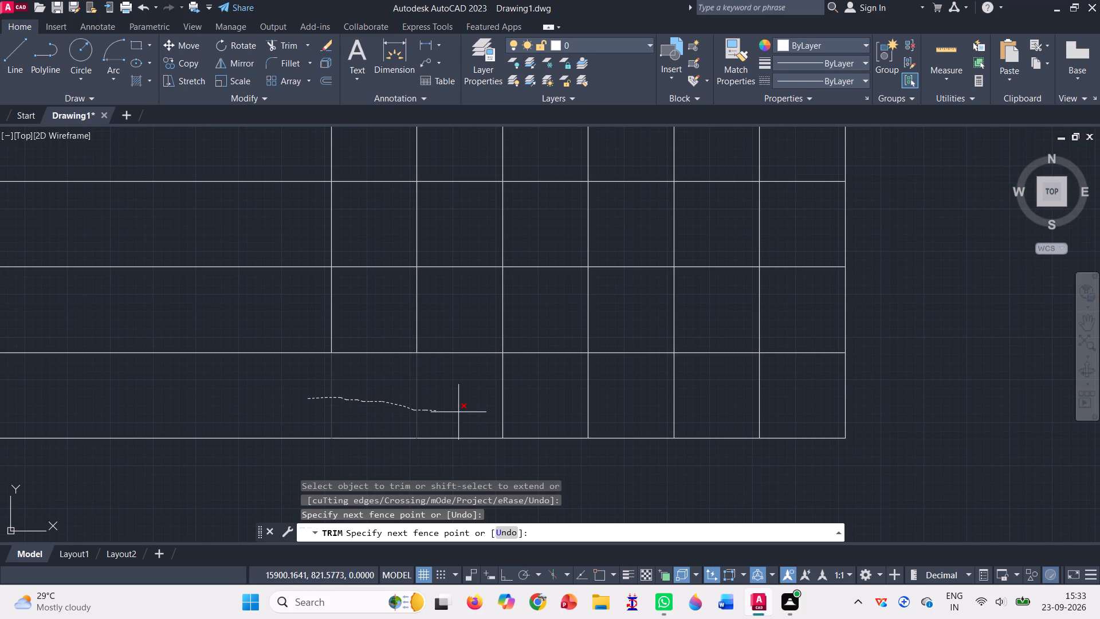
left_click_drag(465, 412, 765, 398)
left_click_drag(306, 310, 446, 307)
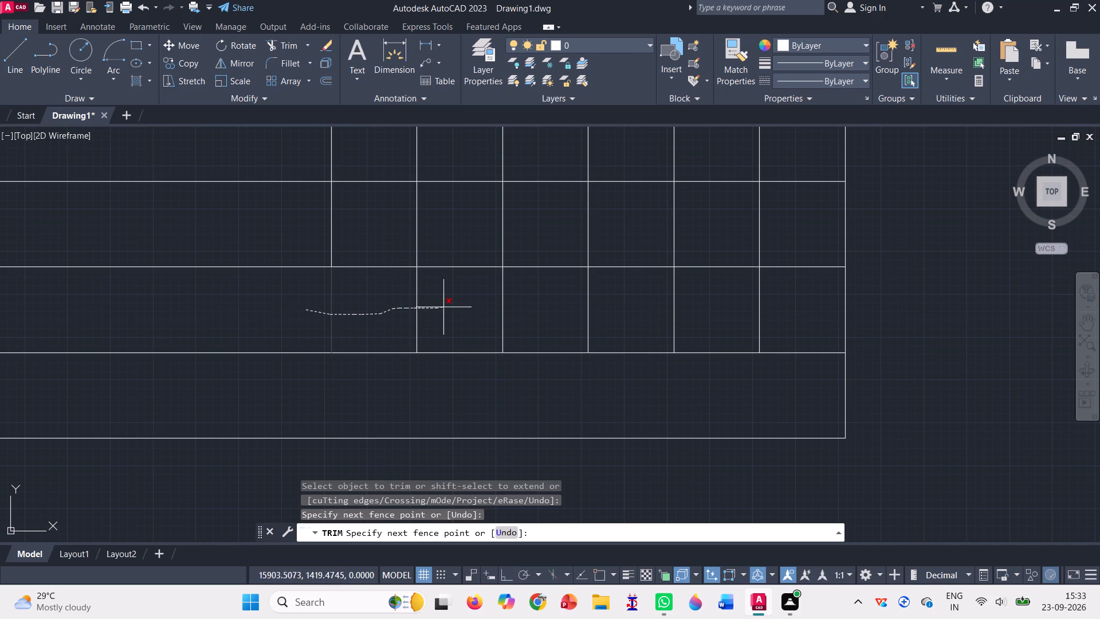
left_click_drag(446, 307, 693, 306)
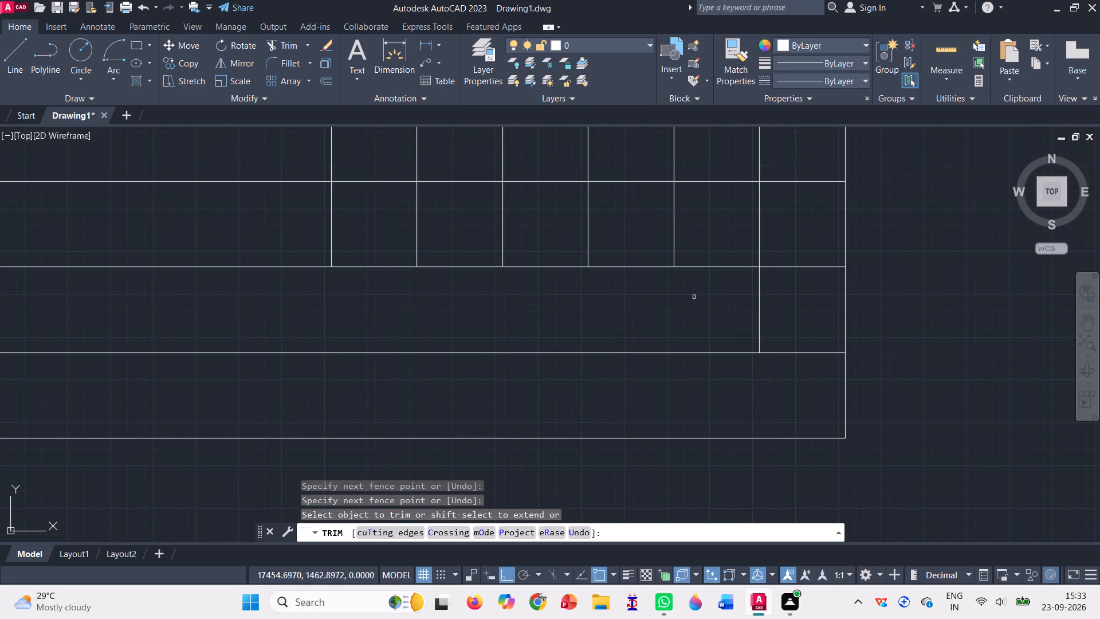
left_click_drag(294, 221, 392, 227)
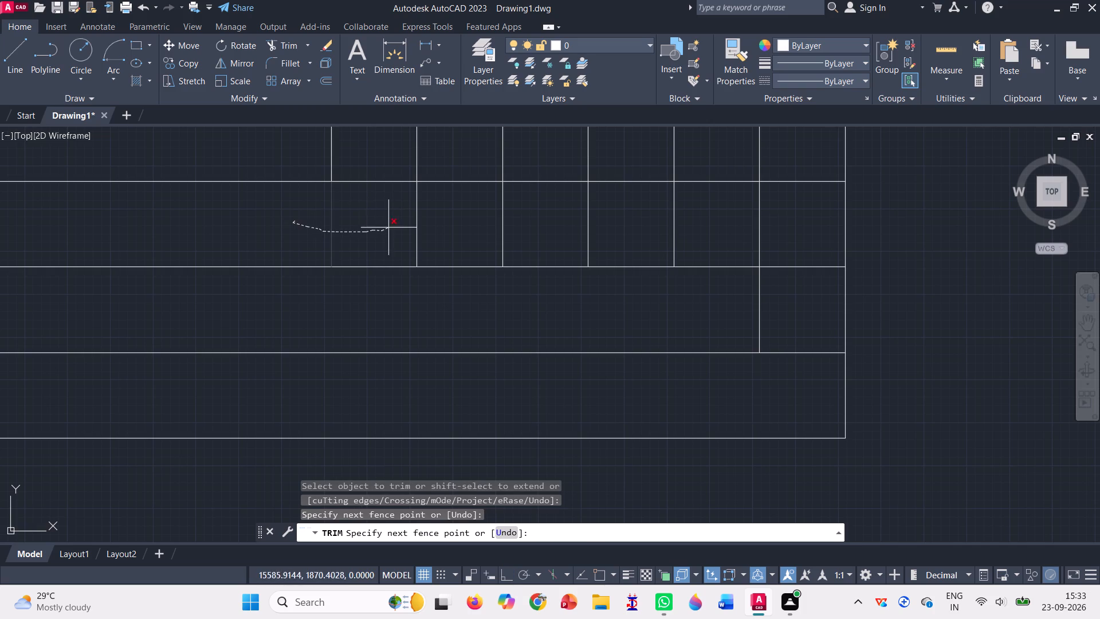
left_click_drag(392, 227, 596, 219)
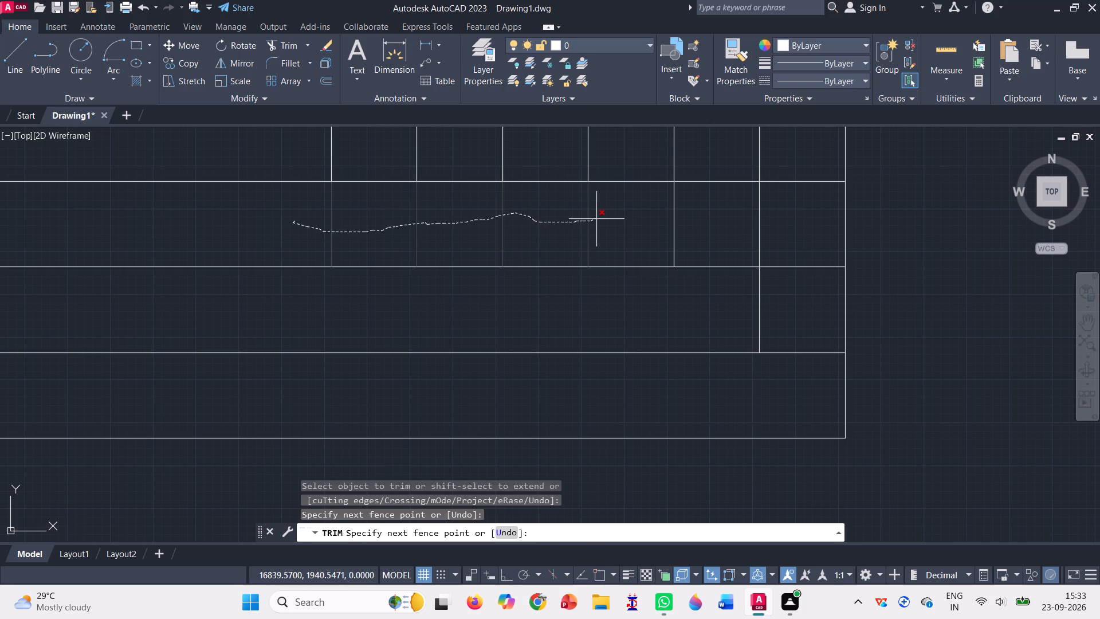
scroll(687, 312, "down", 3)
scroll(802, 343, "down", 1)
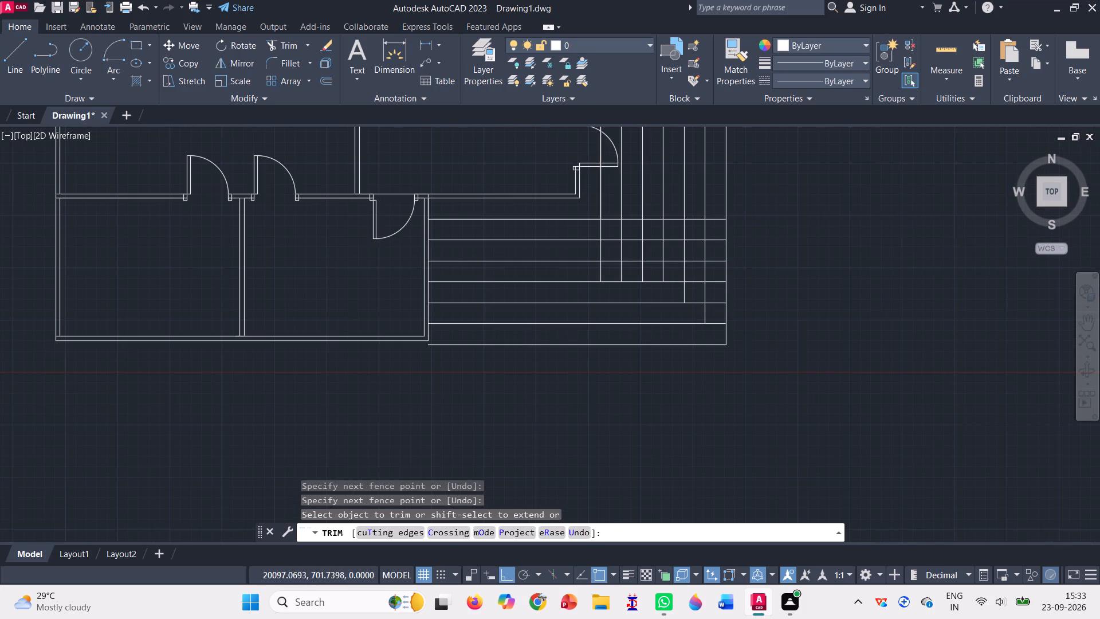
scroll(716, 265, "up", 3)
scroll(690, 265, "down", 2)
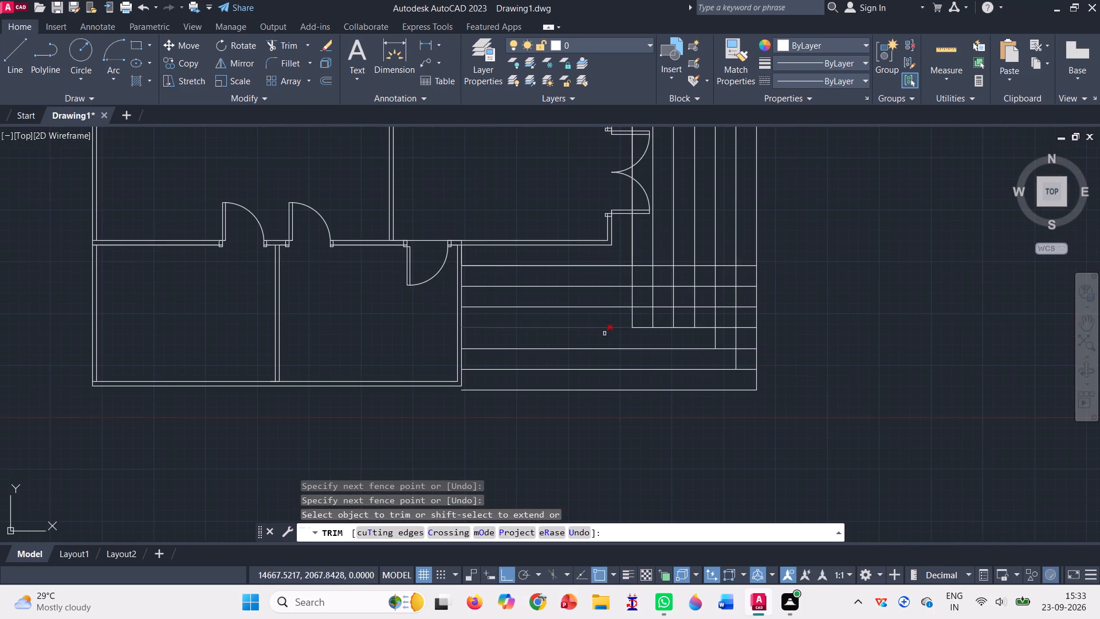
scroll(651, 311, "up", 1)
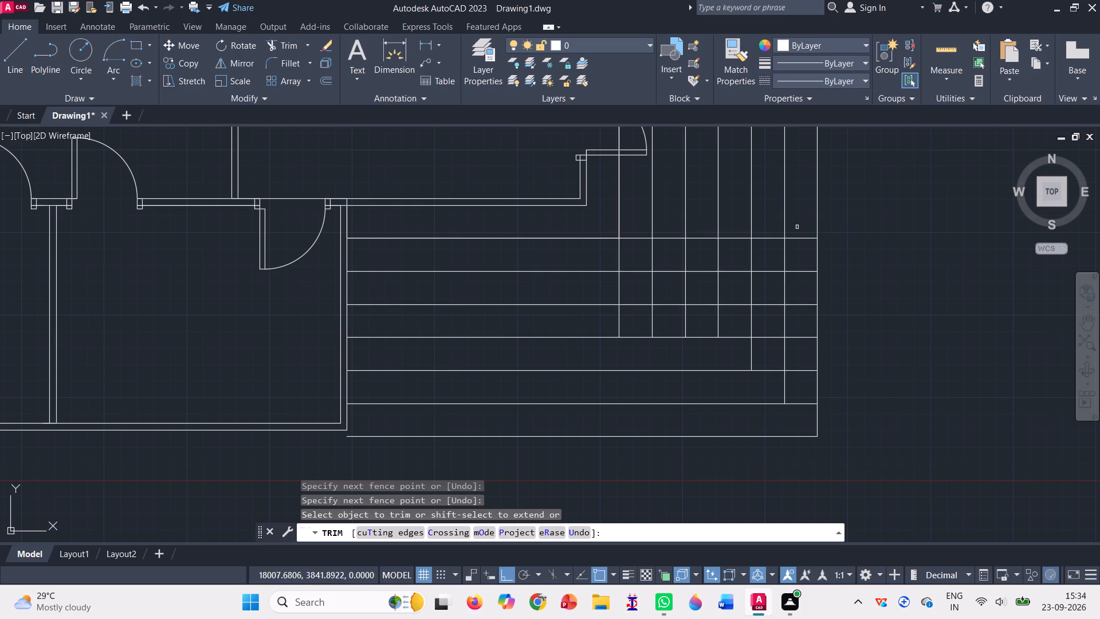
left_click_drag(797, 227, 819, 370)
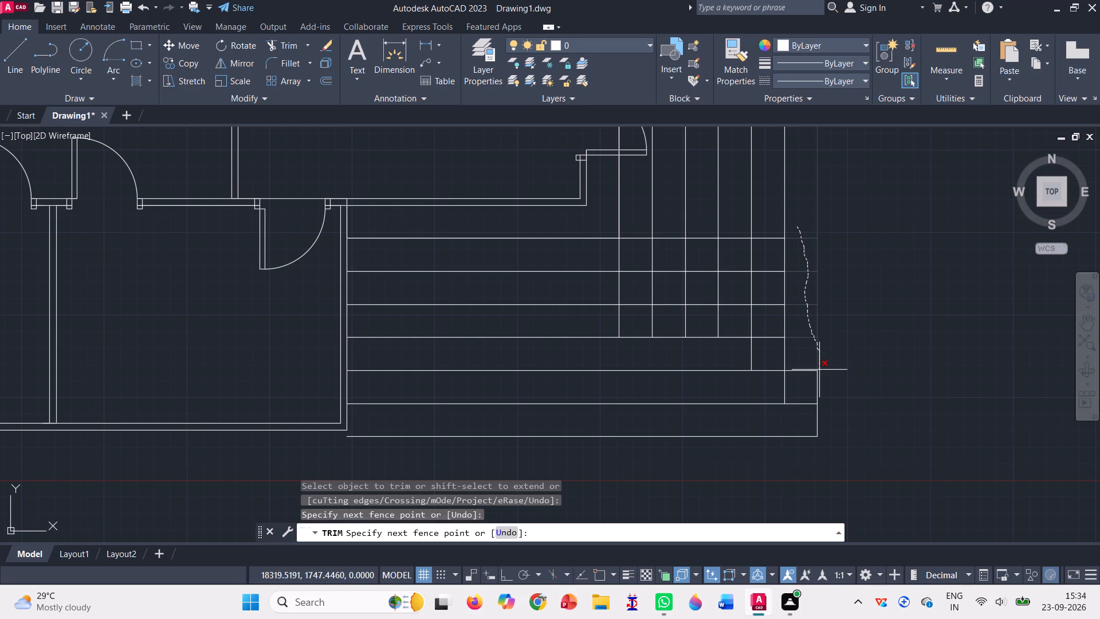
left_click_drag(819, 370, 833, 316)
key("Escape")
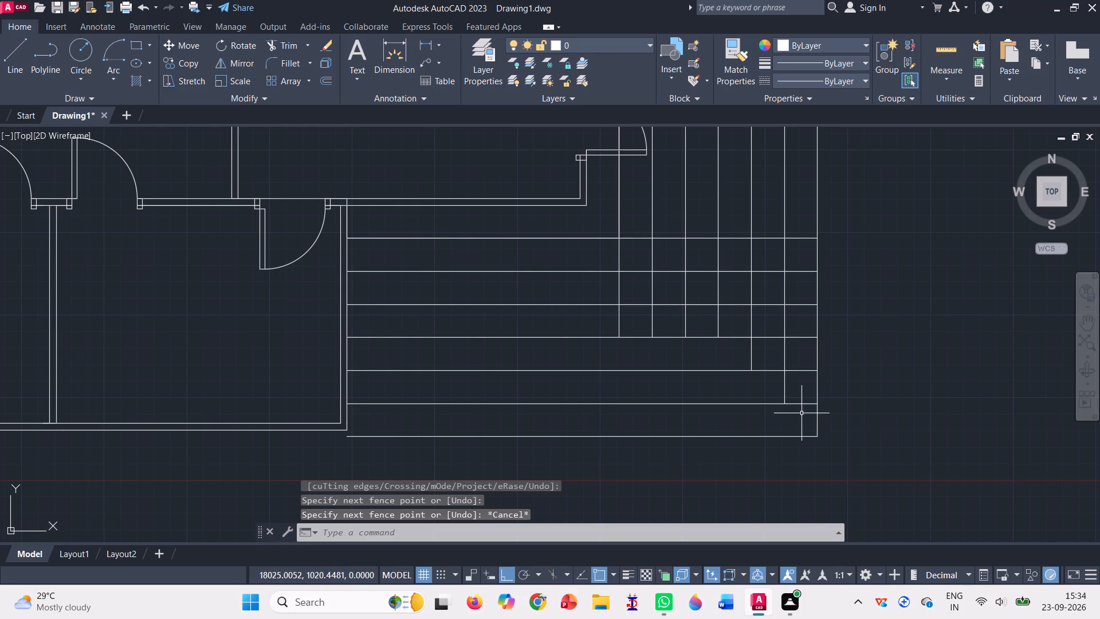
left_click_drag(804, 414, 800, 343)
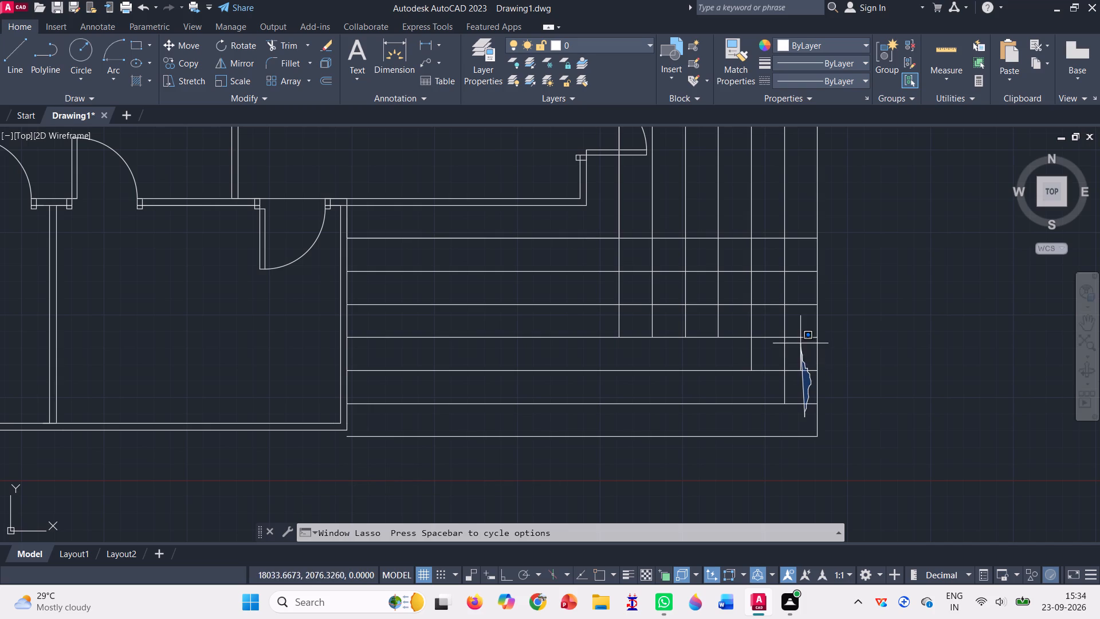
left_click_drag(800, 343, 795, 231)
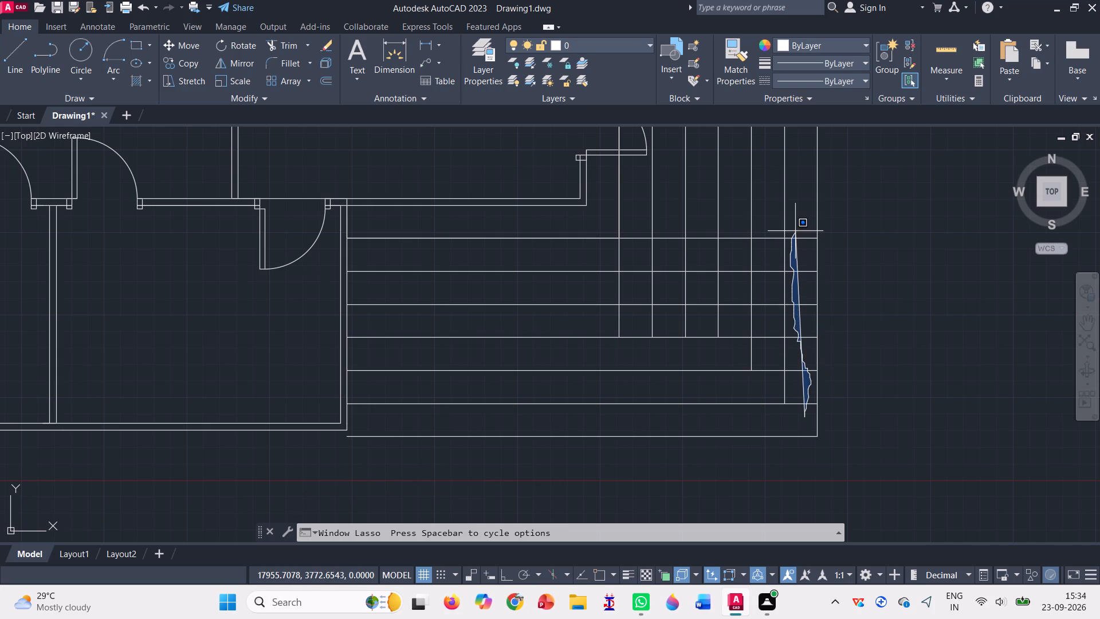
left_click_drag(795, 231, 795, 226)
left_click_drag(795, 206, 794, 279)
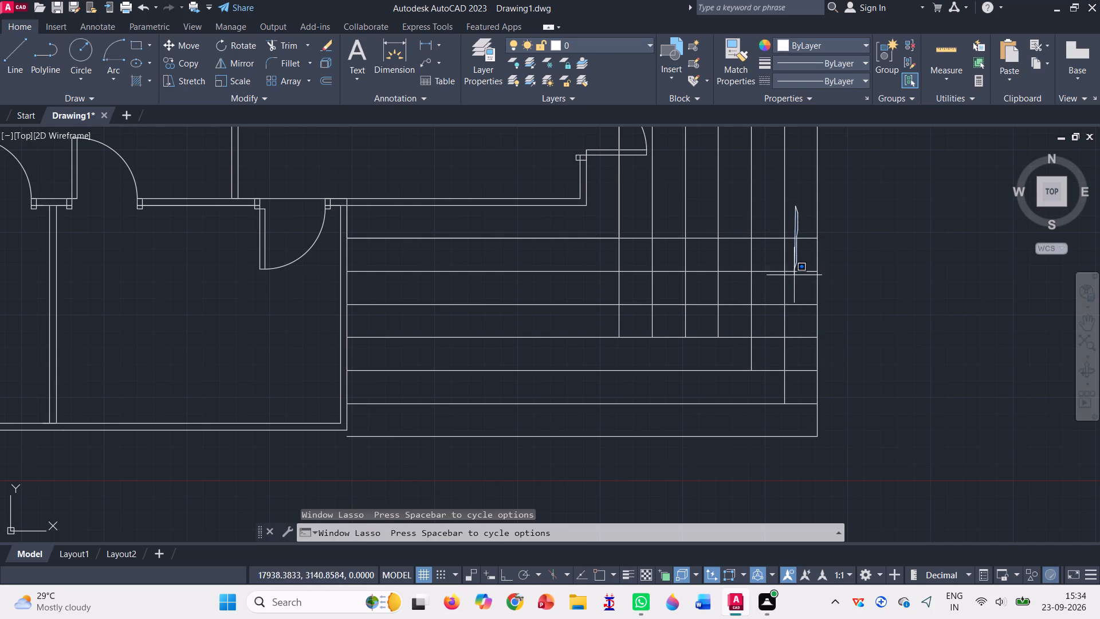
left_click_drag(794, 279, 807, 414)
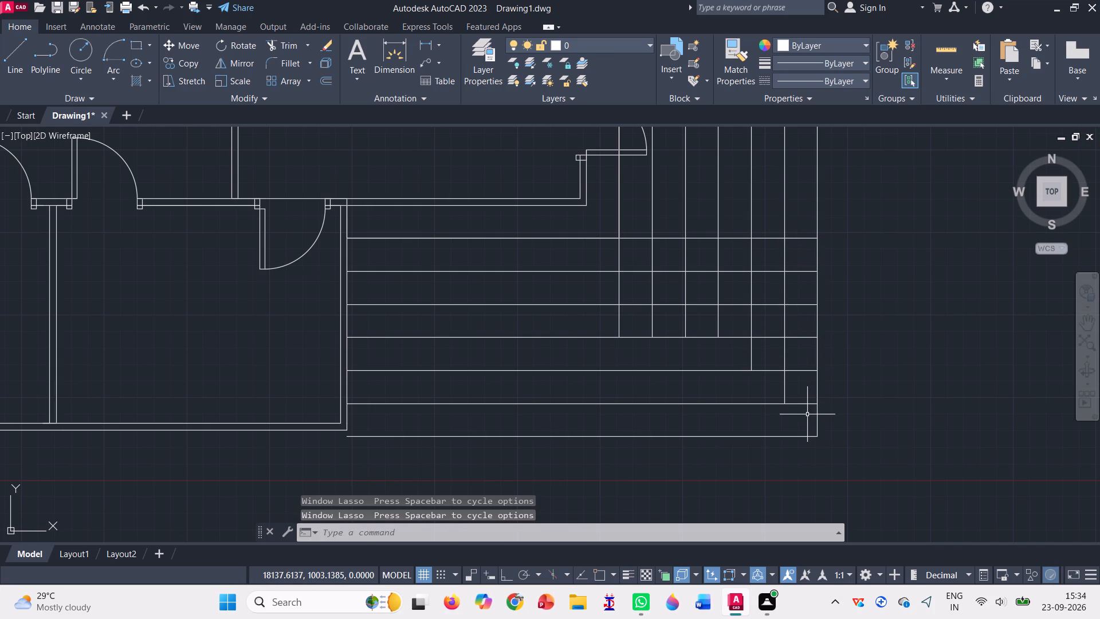
Trim the three innermost verticals in the lower grid's remaining rows so their lower ends step diagonally up to its topmost horizontal.
left_click(296, 40)
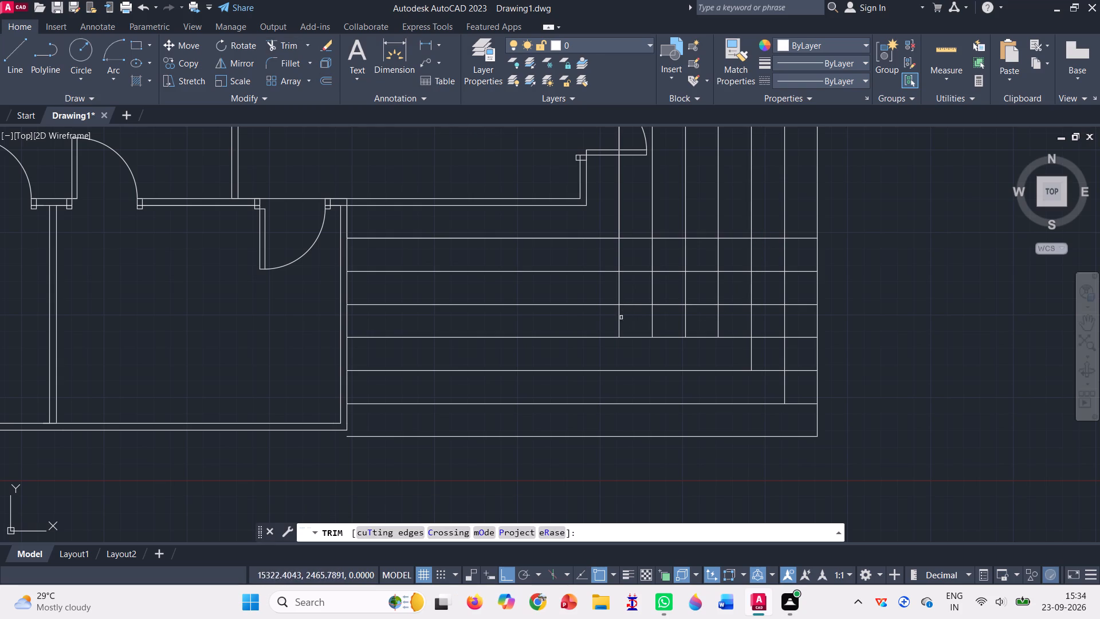
left_click_drag(603, 321, 696, 319)
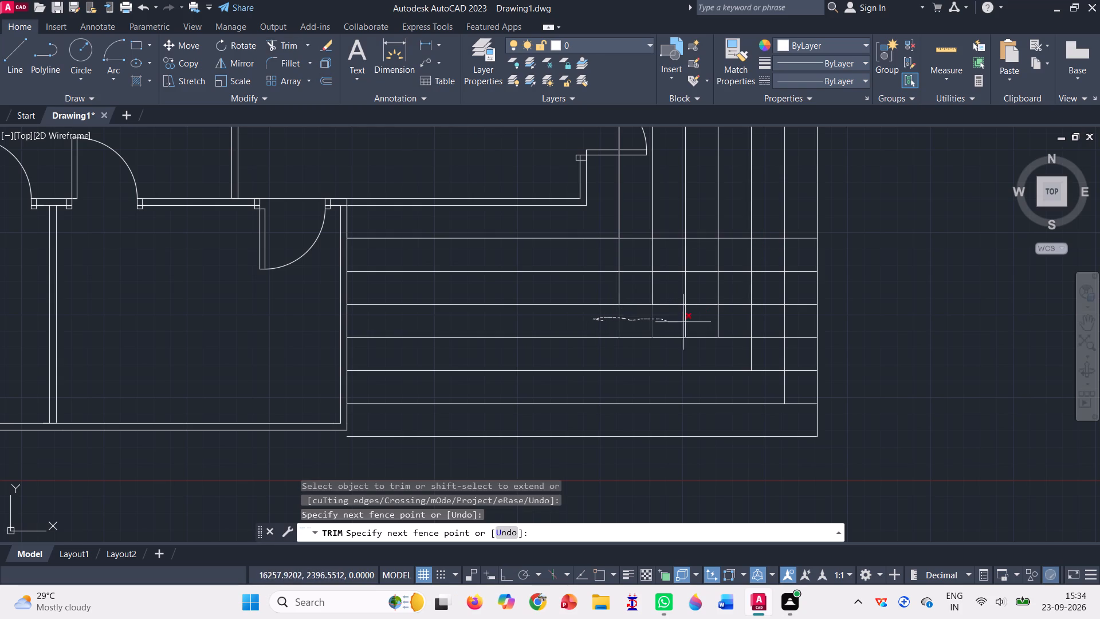
left_click_drag(696, 319, 703, 320)
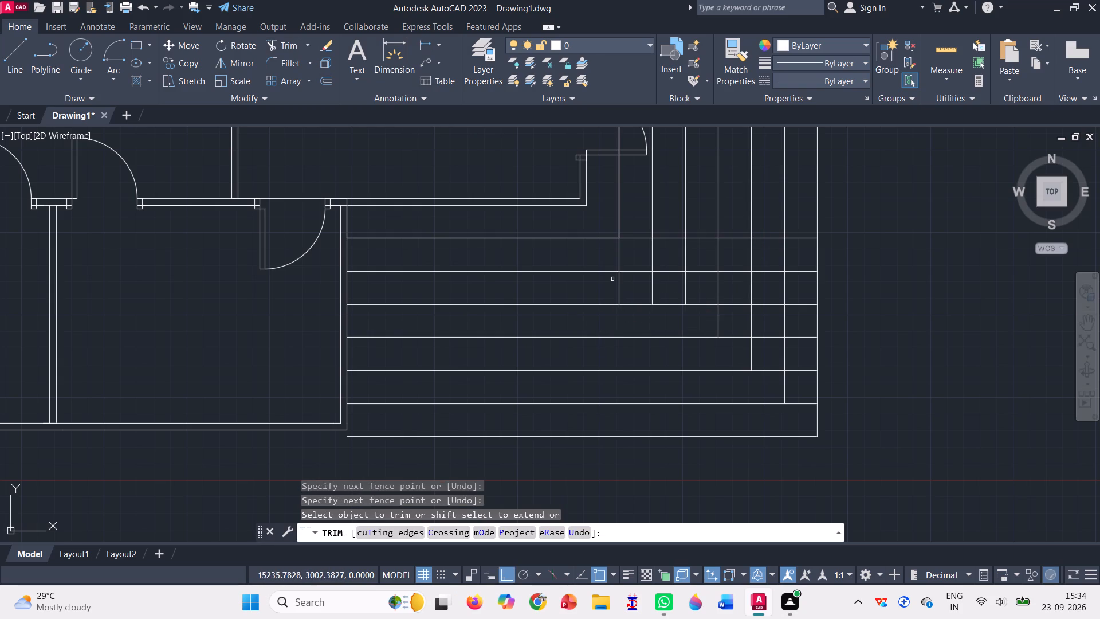
left_click_drag(611, 279, 660, 280)
left_click_drag(604, 253, 632, 251)
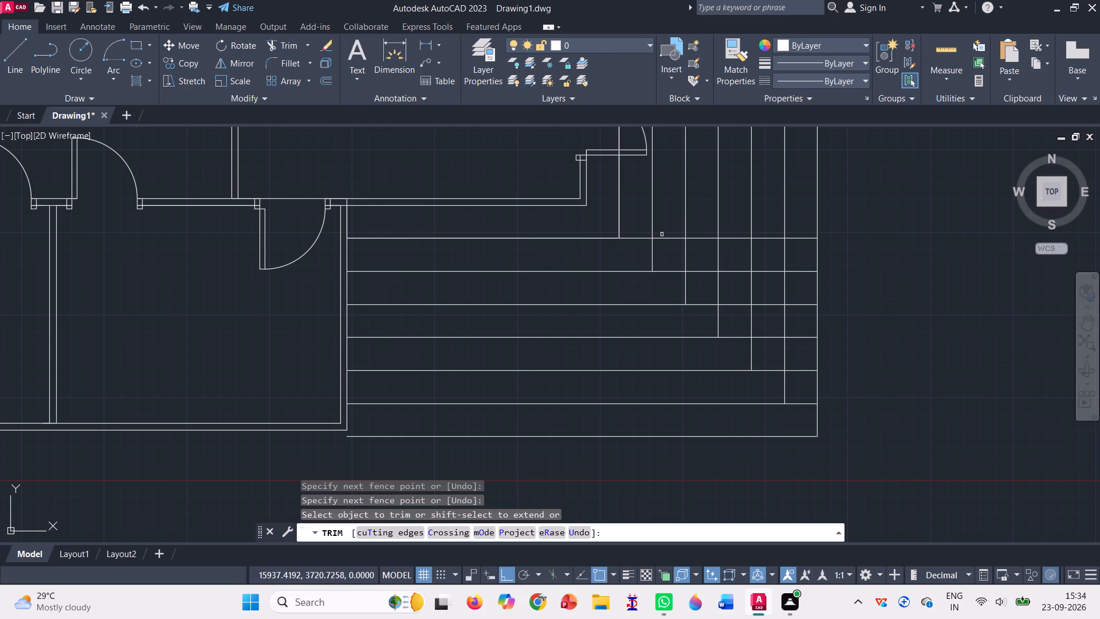
Trim the second innermost vertical's segment directly above the lower grid's topmost horizontal line.
left_click_drag(641, 222, 668, 207)
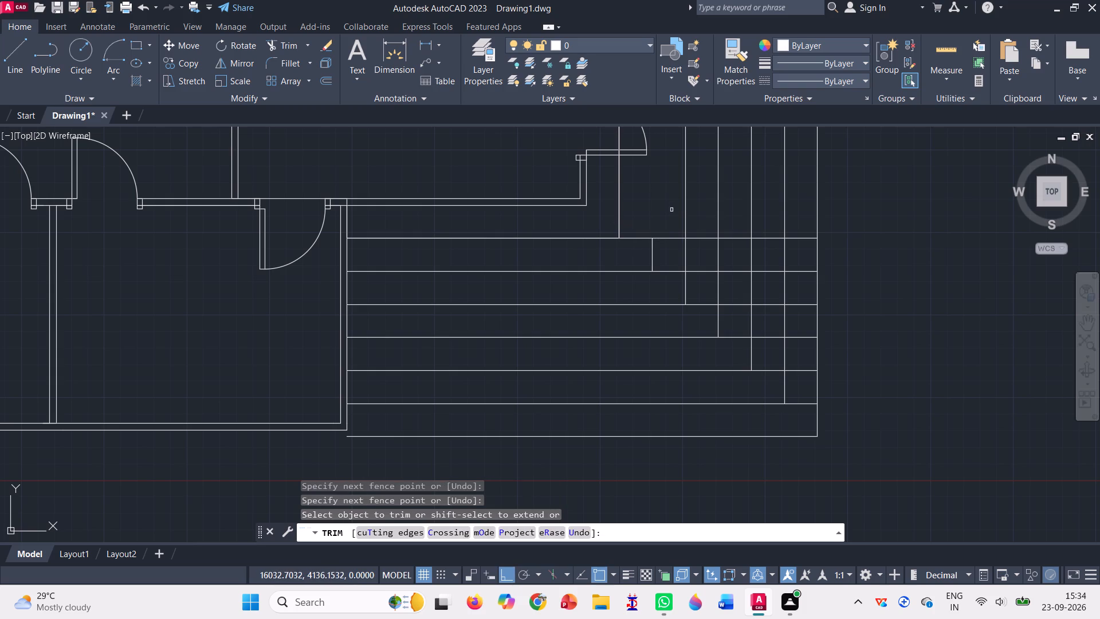
left_click_drag(675, 220, 677, 231)
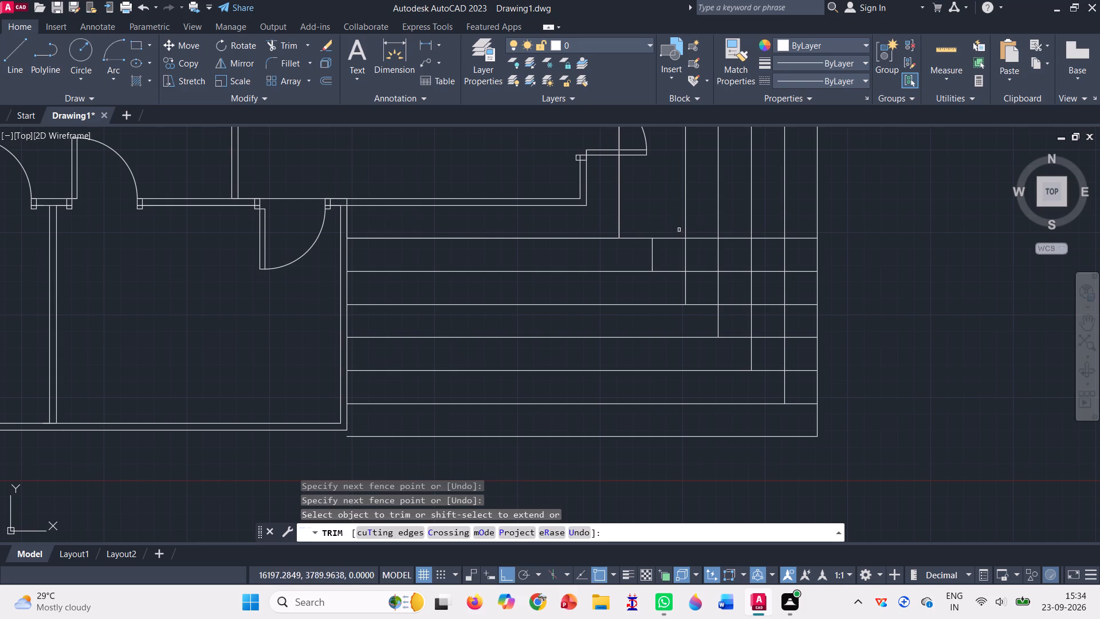
Trim the lower grid's horizontals back to their matching verticals, working from the outermost column in to the second innermost vertical.
left_click_drag(806, 223, 810, 249)
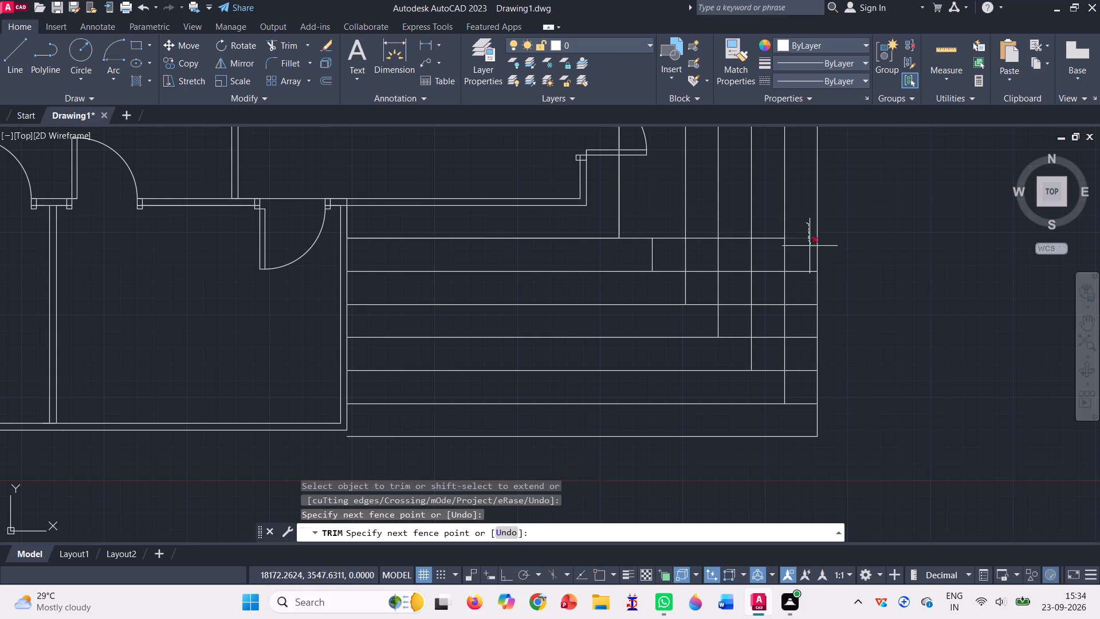
left_click_drag(810, 249, 802, 345)
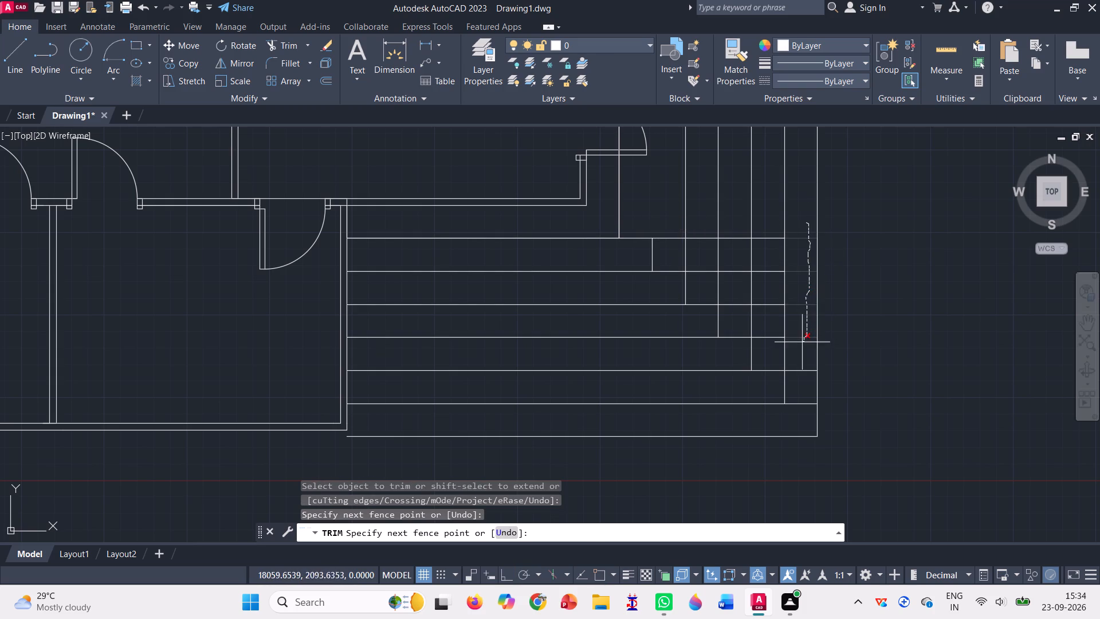
left_click_drag(802, 345, 804, 381)
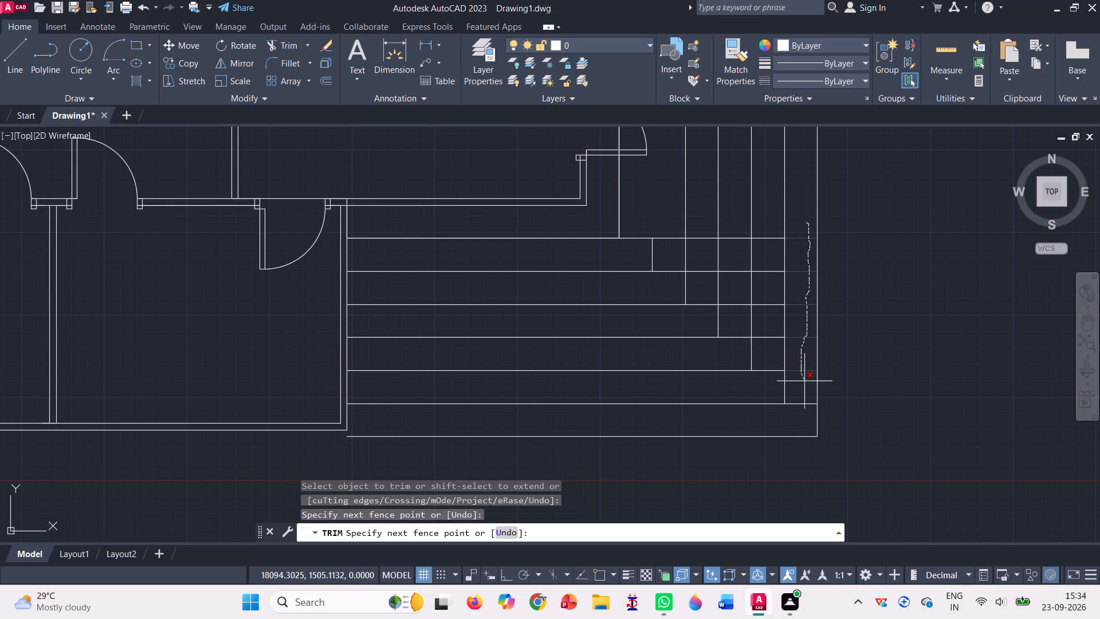
left_click_drag(804, 381, 803, 385)
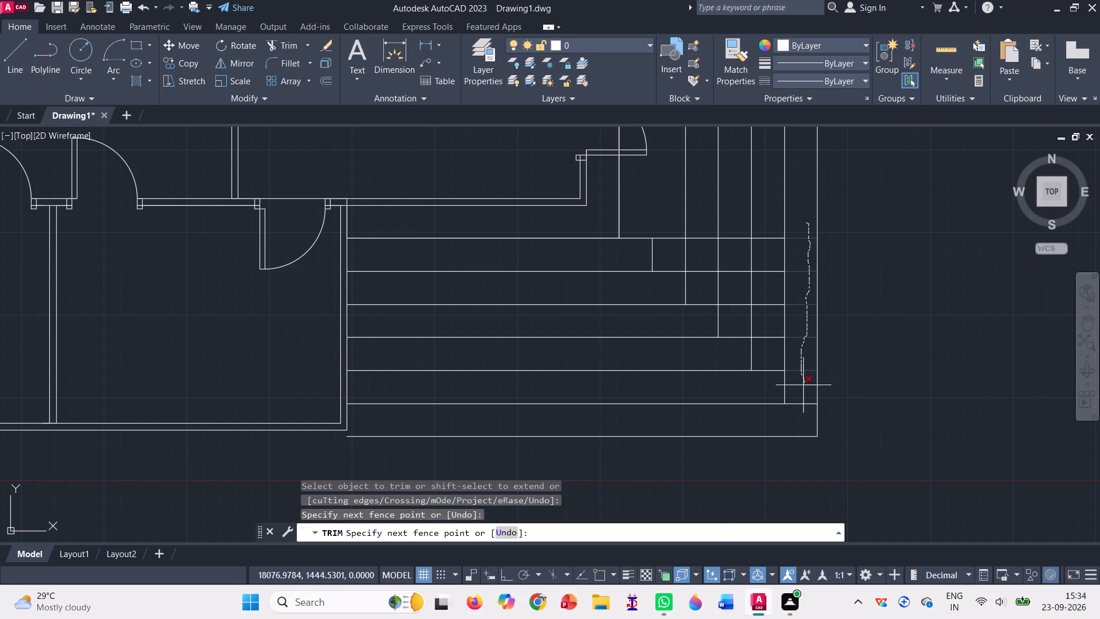
left_click_drag(803, 385, 801, 416)
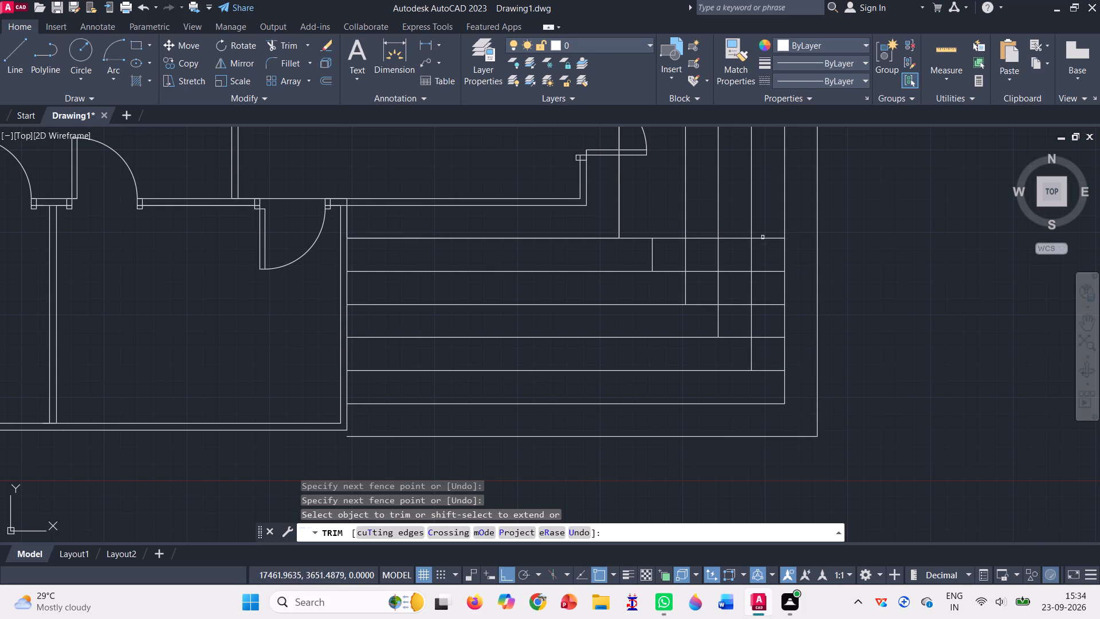
left_click_drag(761, 219, 766, 365)
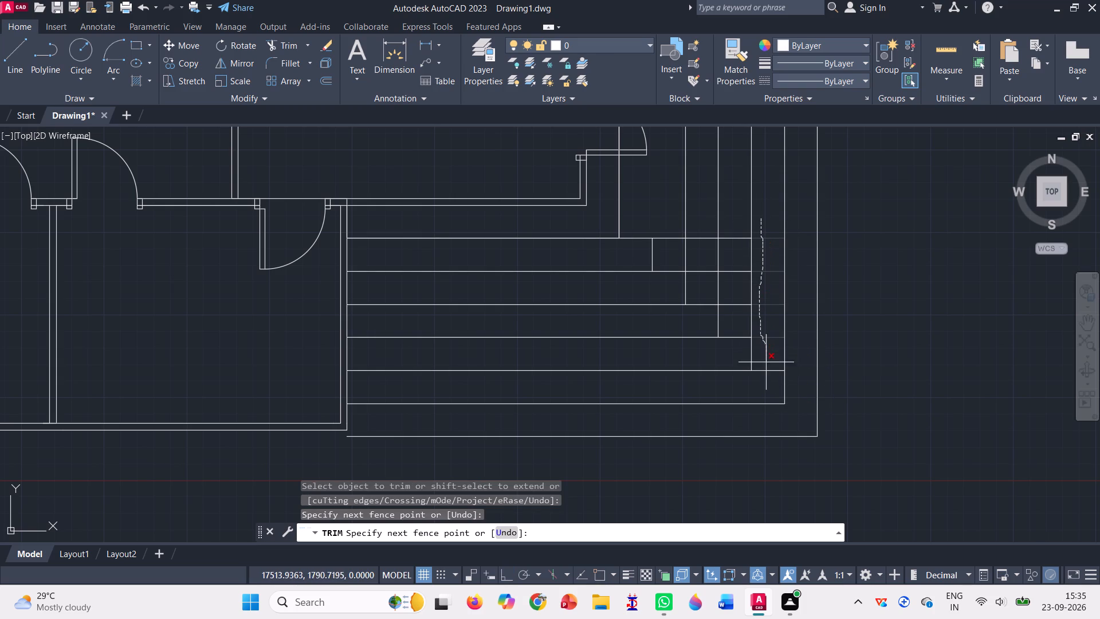
left_click_drag(766, 365, 768, 377)
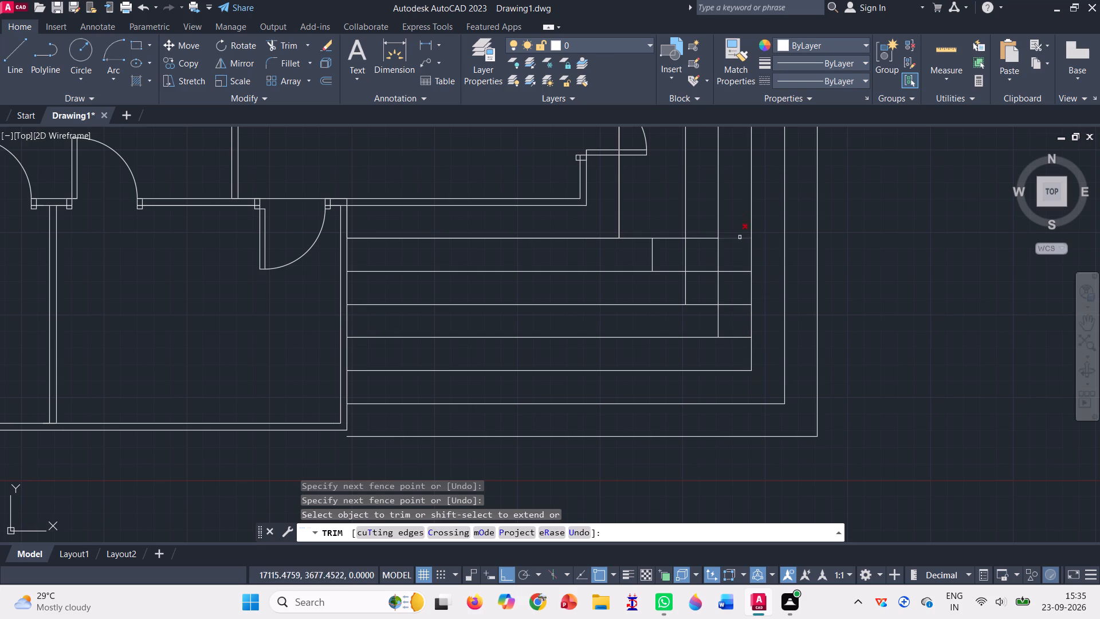
left_click_drag(737, 220, 730, 347)
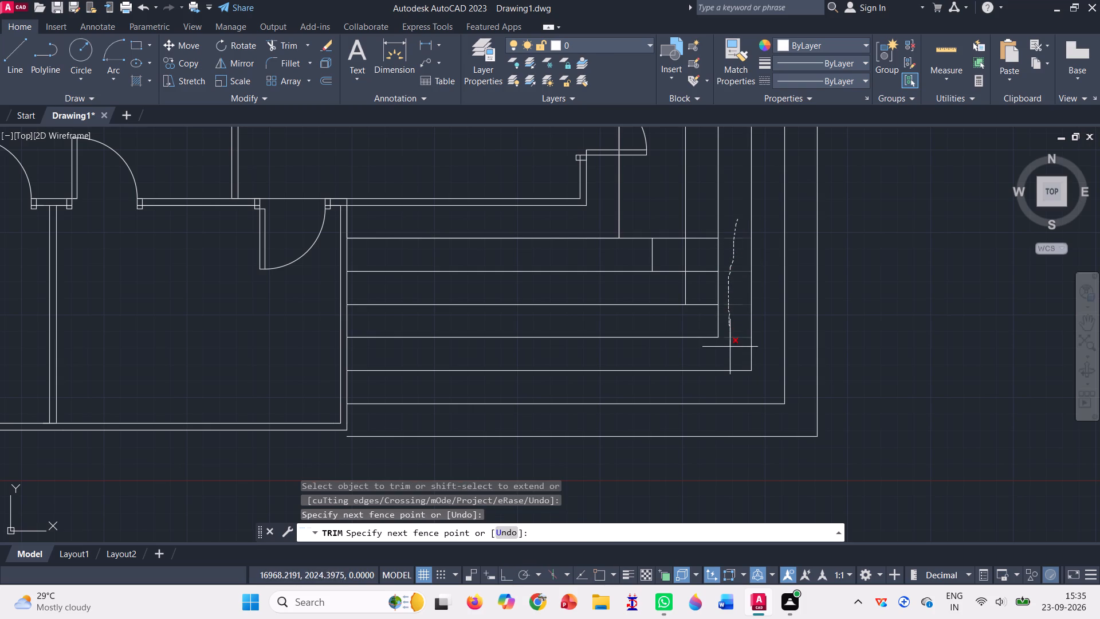
left_click_drag(702, 227, 702, 289)
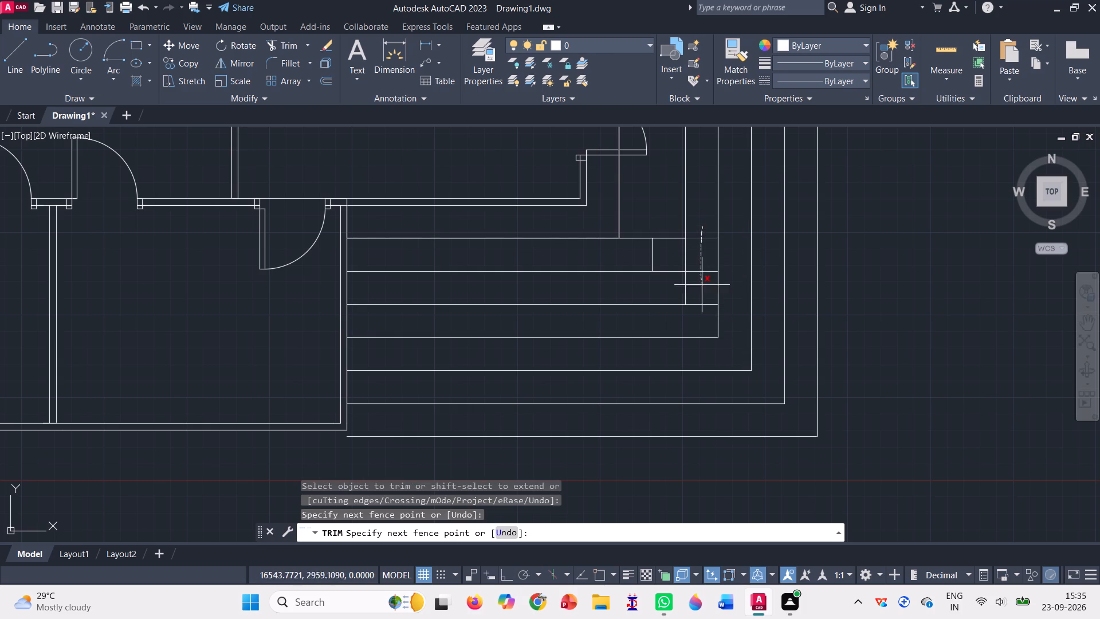
left_click_drag(702, 289, 698, 322)
left_click_drag(675, 226, 673, 258)
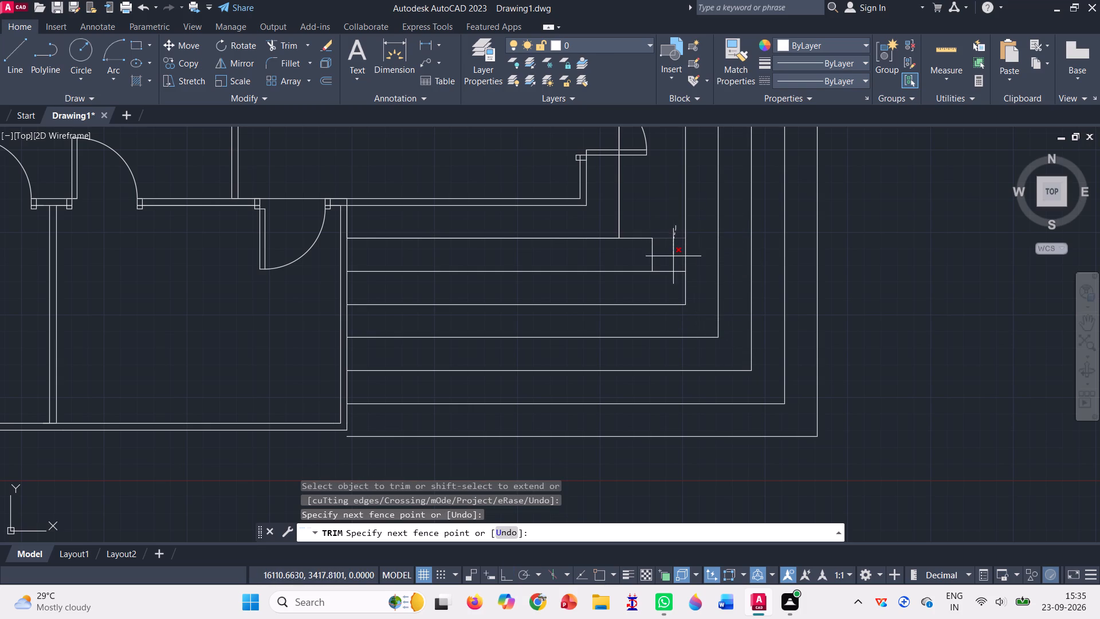
left_click_drag(673, 258, 671, 287)
scroll(915, 305, "down", 1)
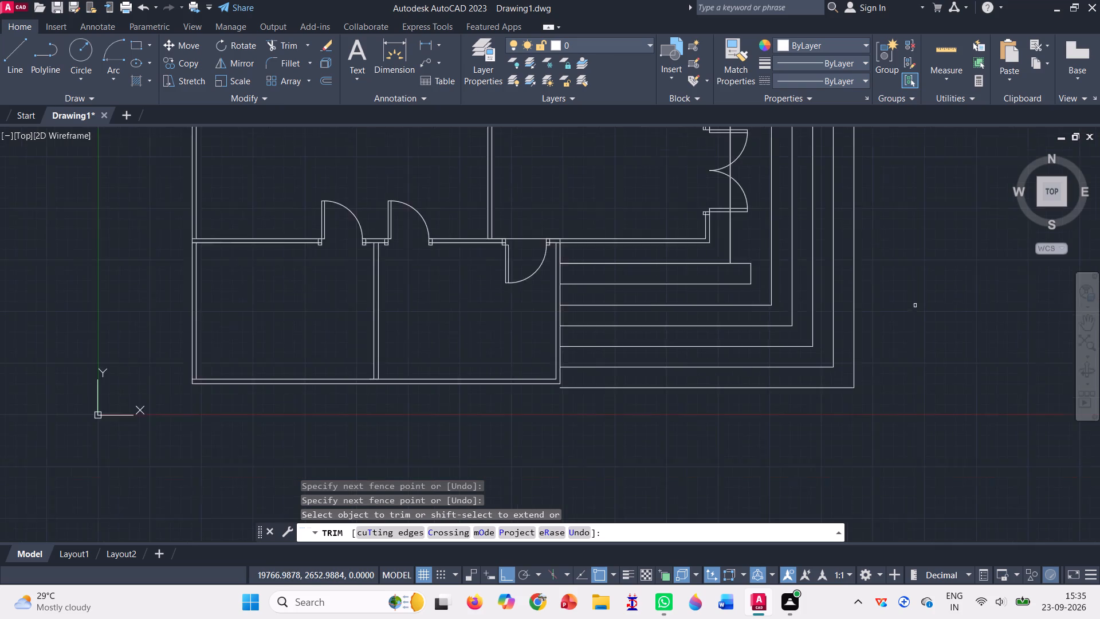
scroll(915, 305, "down", 1)
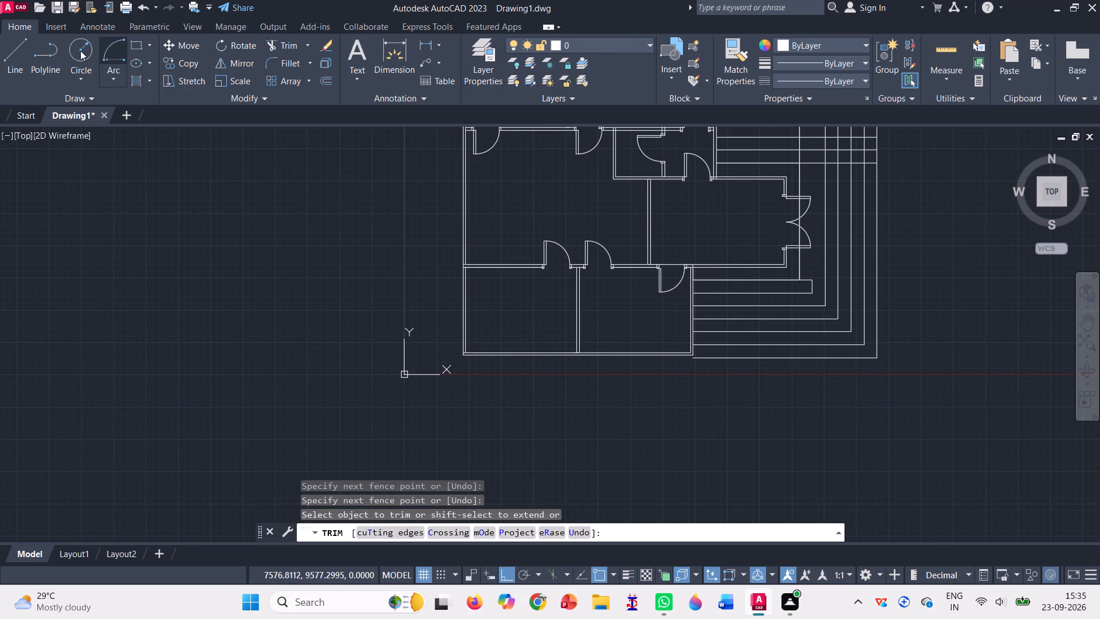
Draw a vertical line from the second innermost lower step's corner up to the upper grid's third-lowest horizontal.
left_click(21, 61)
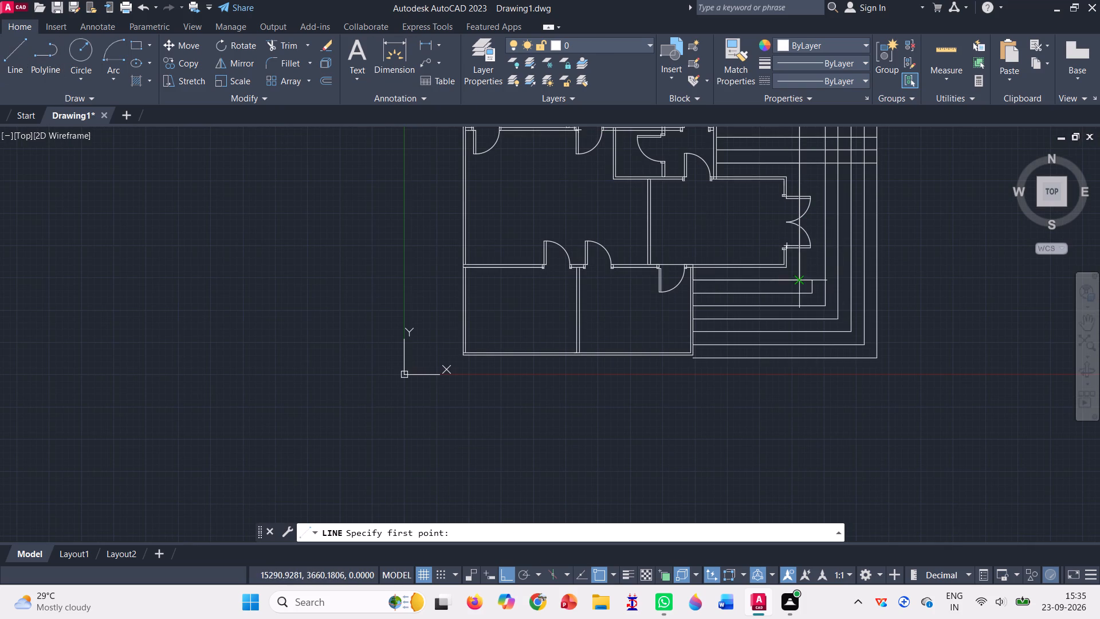
scroll(818, 231, "up", 1)
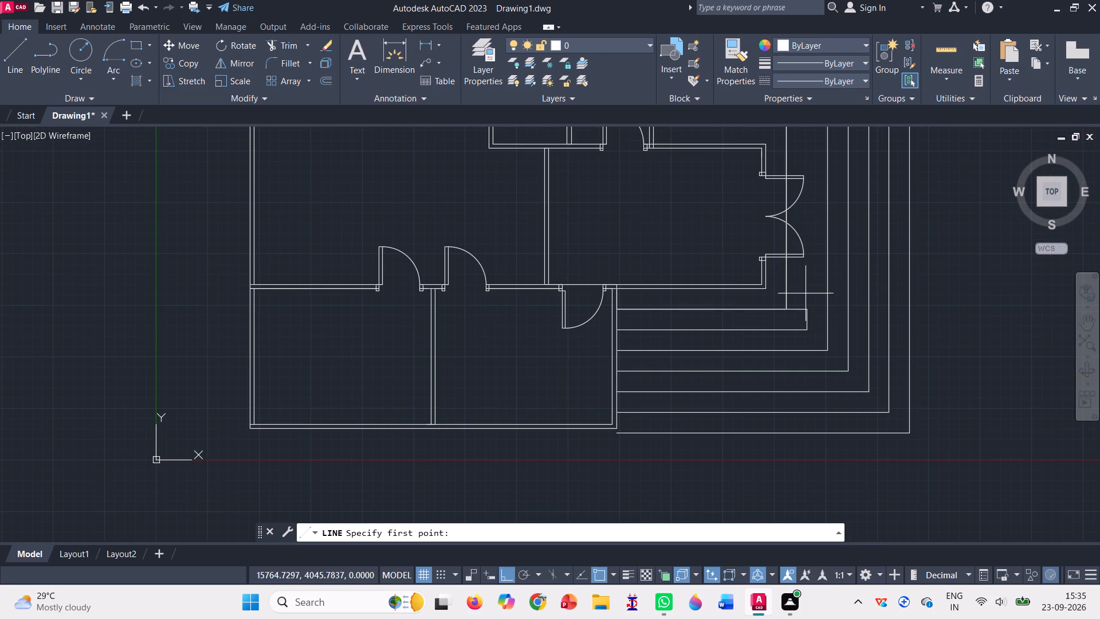
left_click(807, 309)
scroll(874, 345, "down", 2)
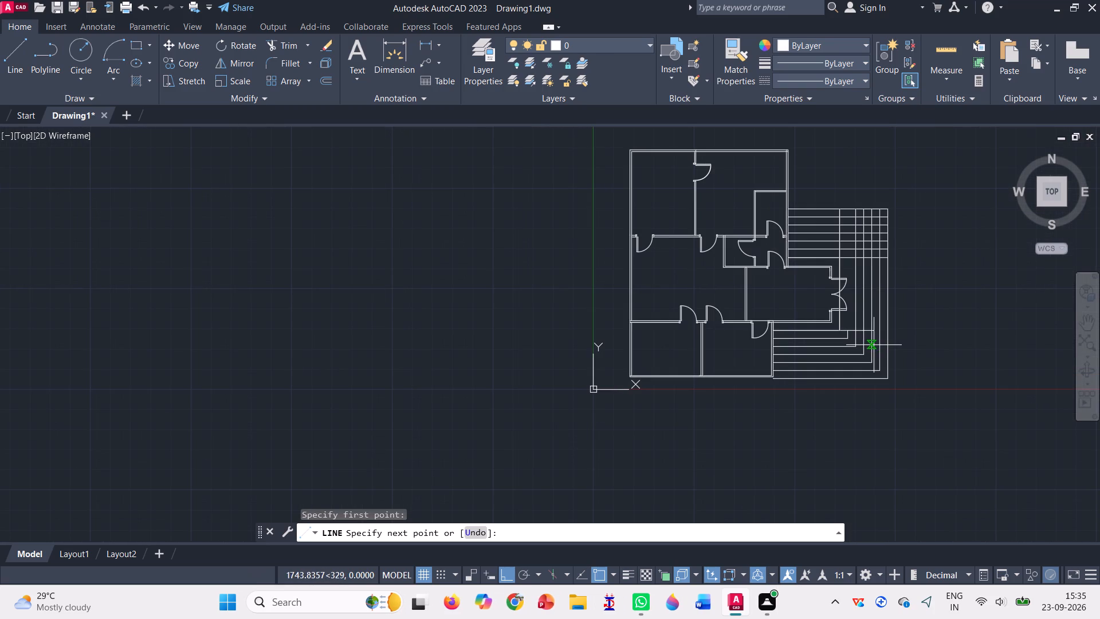
scroll(860, 267, "up", 1)
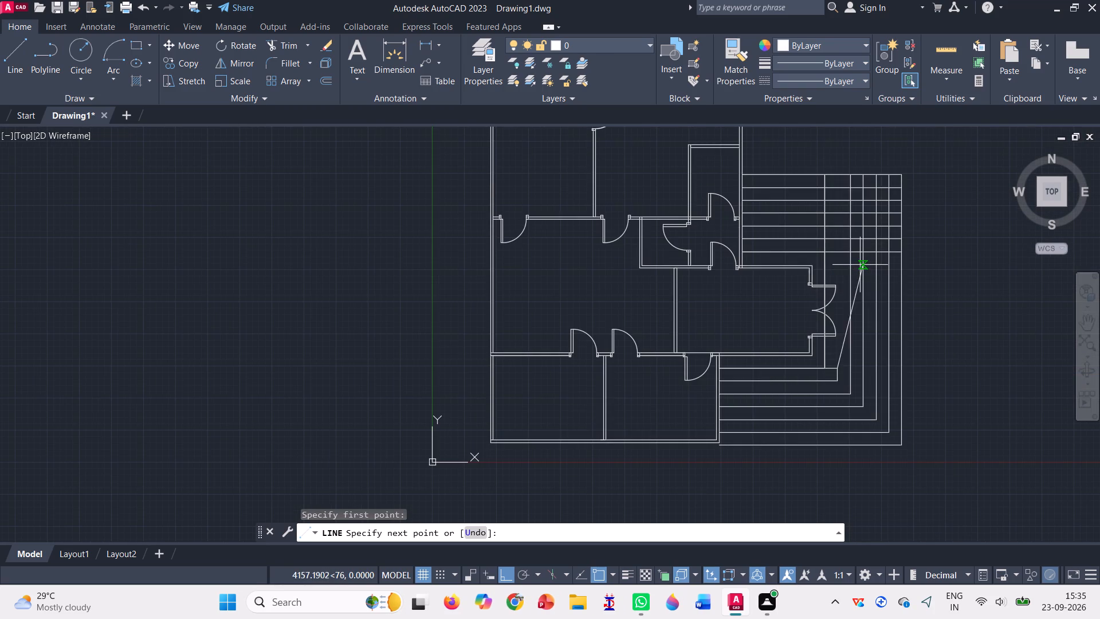
scroll(860, 265, "up", 2)
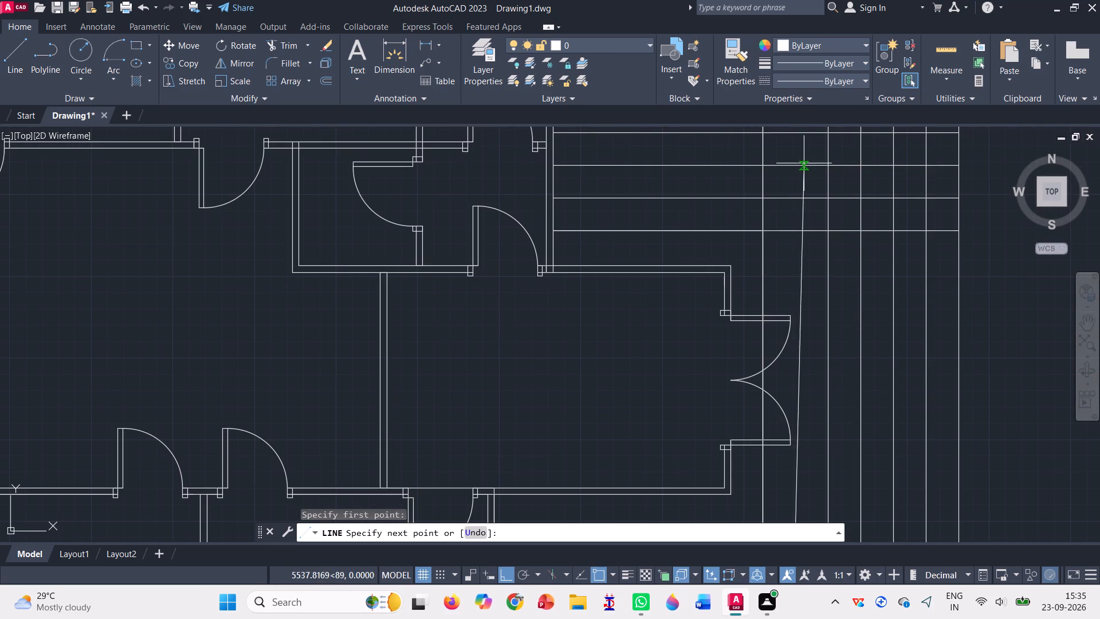
left_click(793, 165)
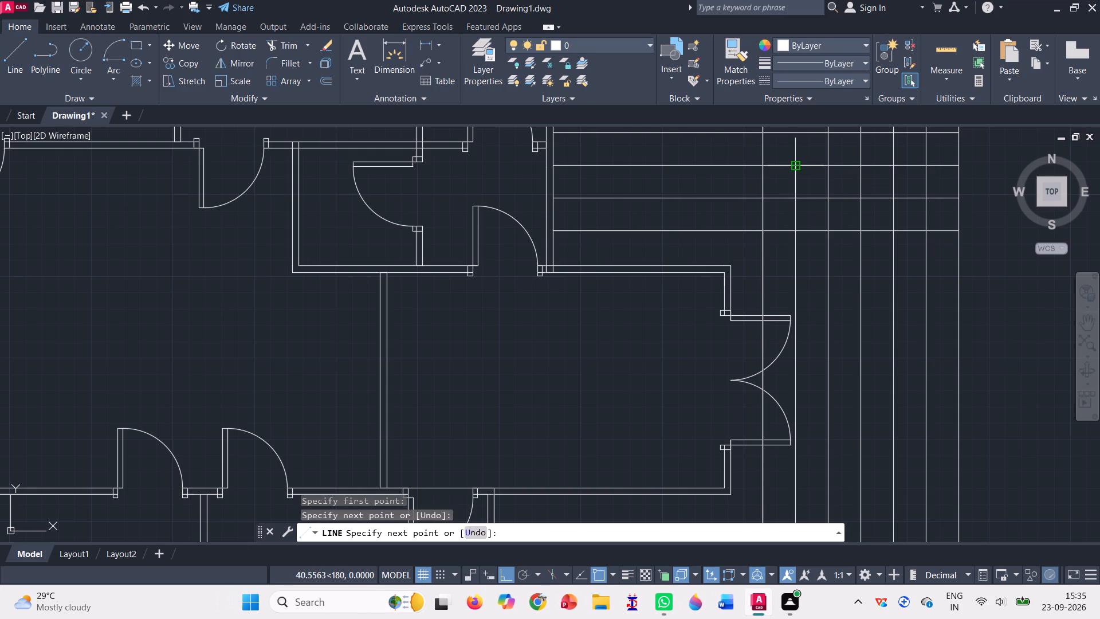
key("Escape")
Trim the lower steps' topmost horizontal where it extends past the innermost vertical.
scroll(751, 250, "down", 1)
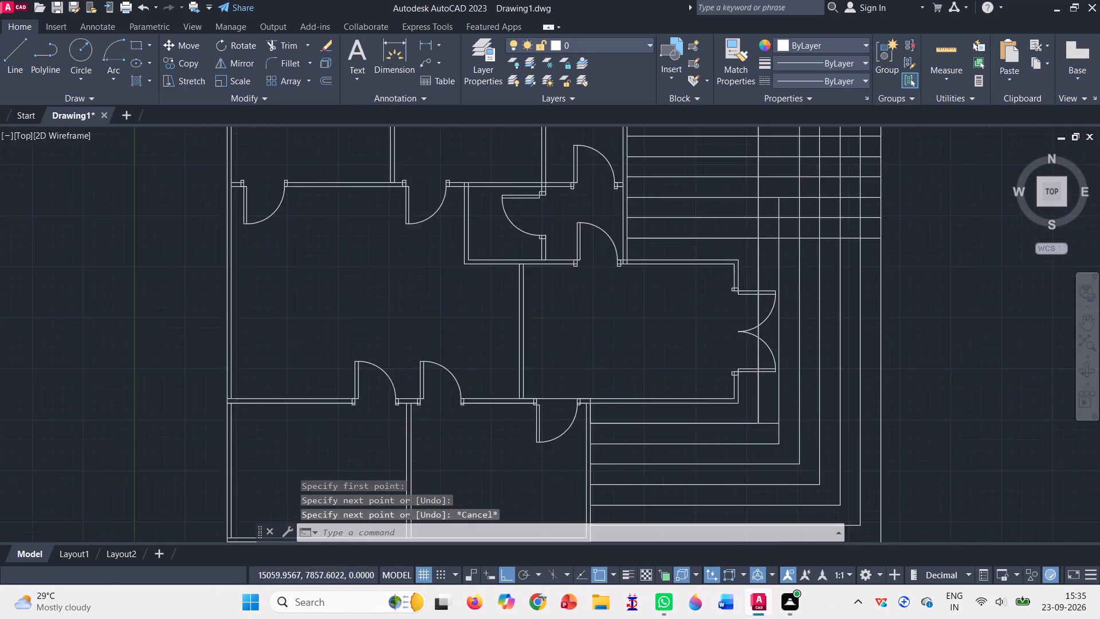
scroll(749, 252, "down", 1)
scroll(761, 339, "up", 2)
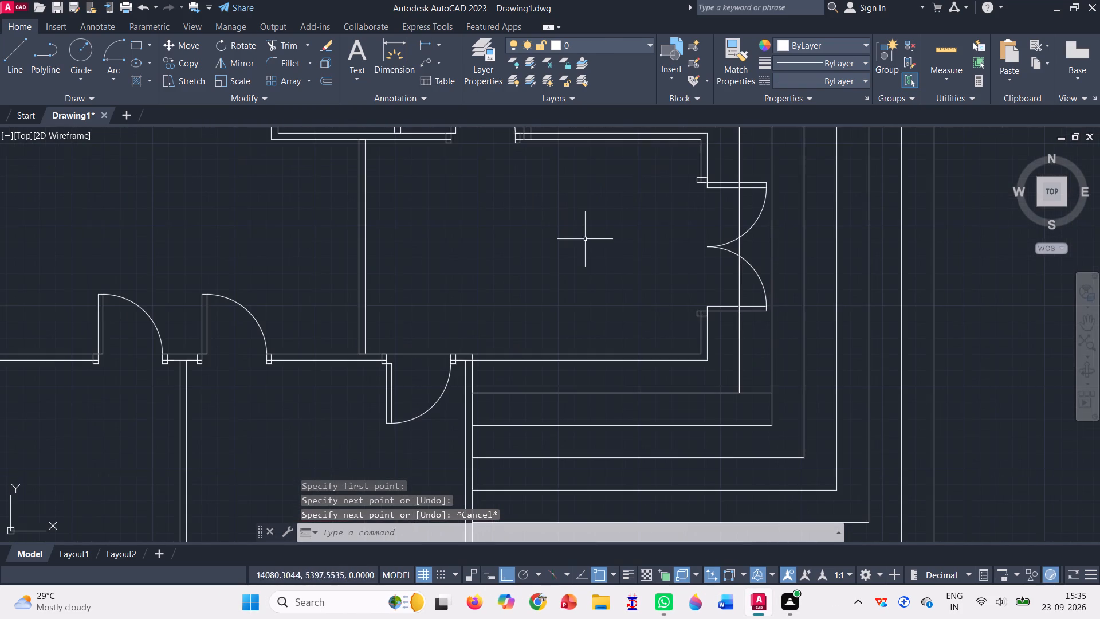
left_click(289, 43)
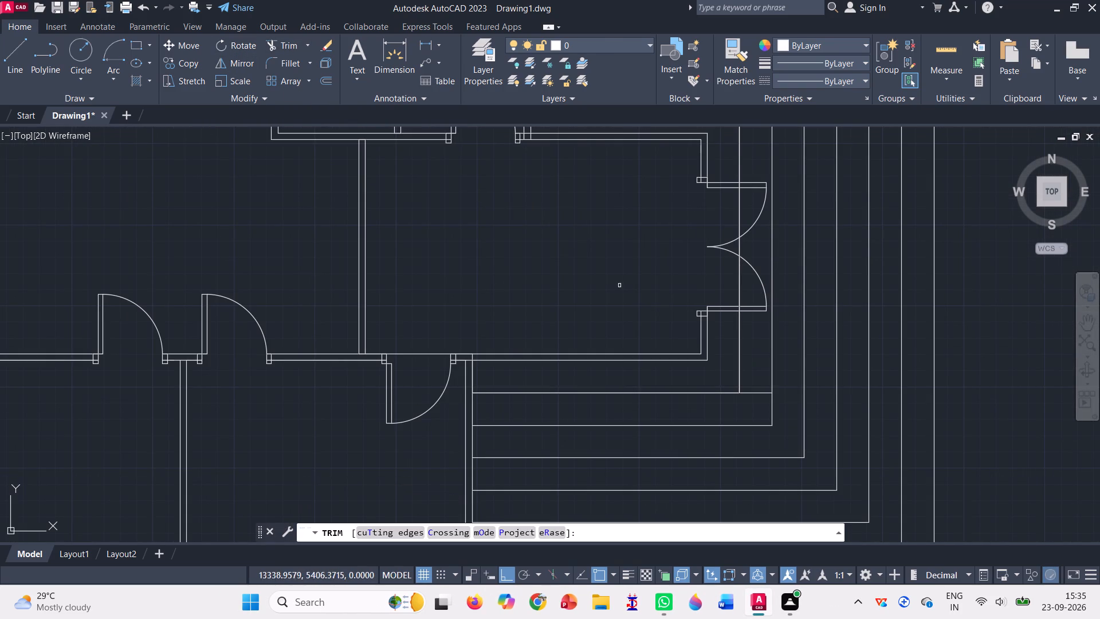
left_click_drag(753, 385, 748, 403)
Trim the inner verticals out of the upper grid's top row and the horizontals out of its outermost column.
scroll(956, 337, "down", 3)
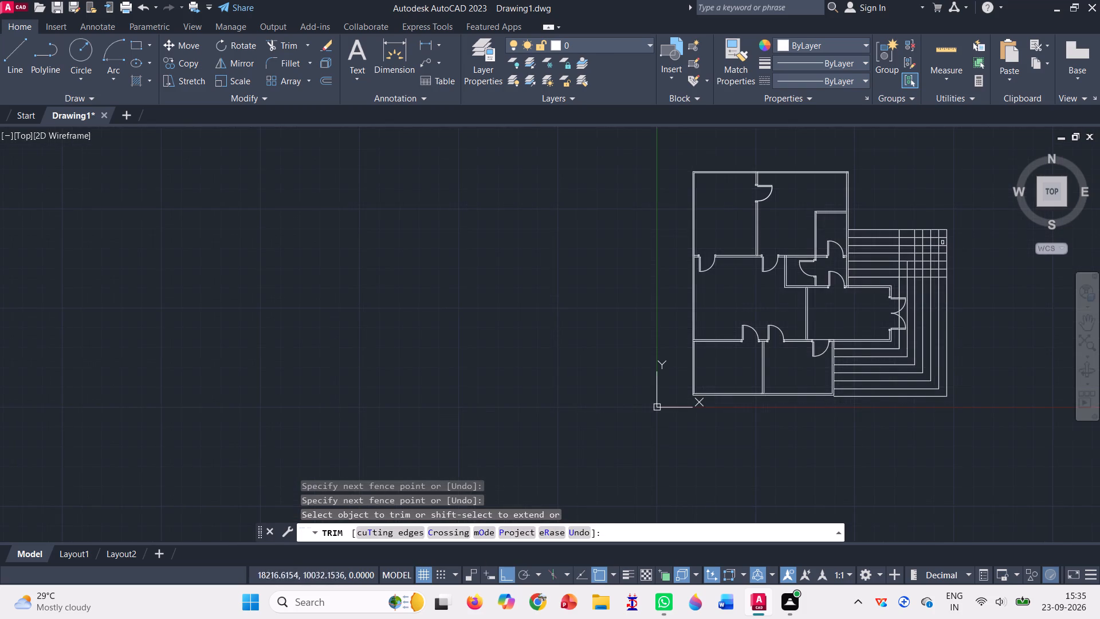
scroll(937, 237, "up", 3)
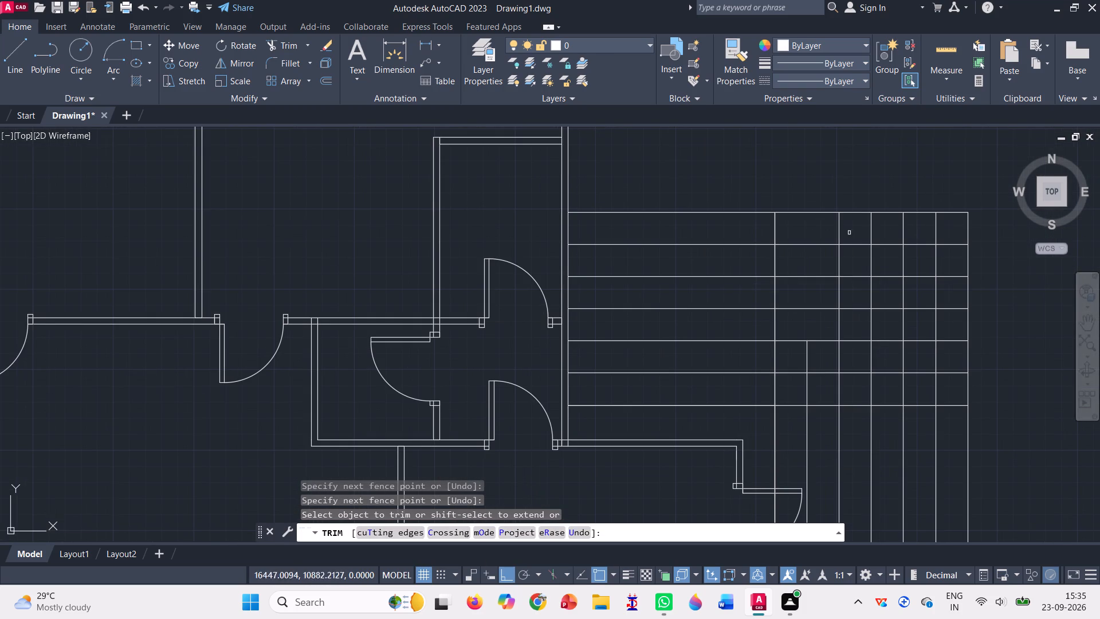
left_click_drag(756, 228, 938, 233)
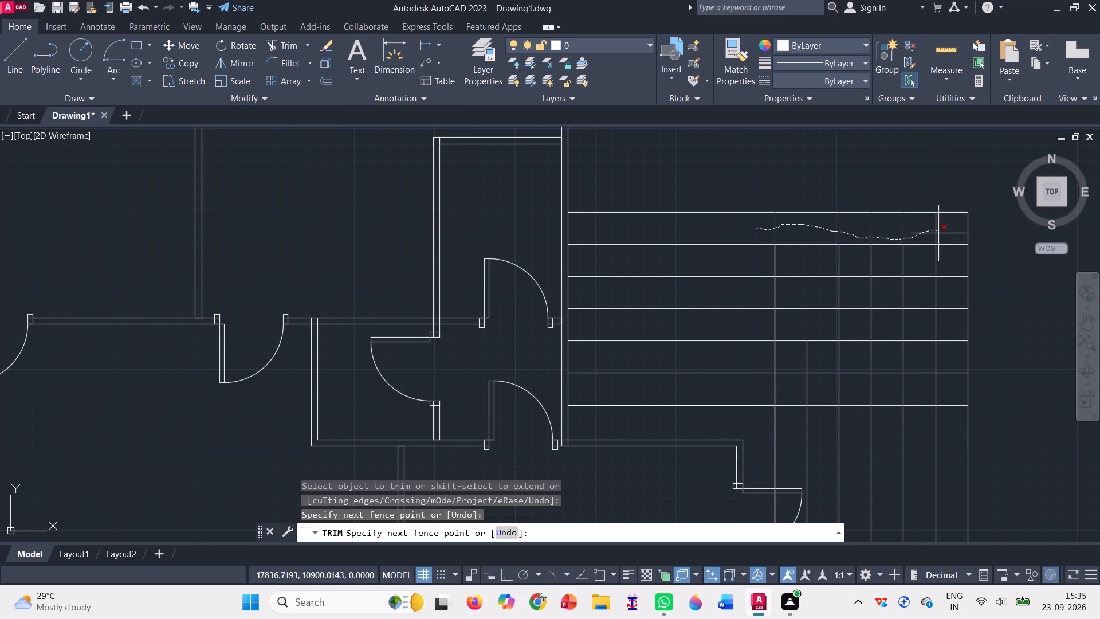
left_click_drag(938, 233, 944, 233)
left_click_drag(953, 244, 953, 247)
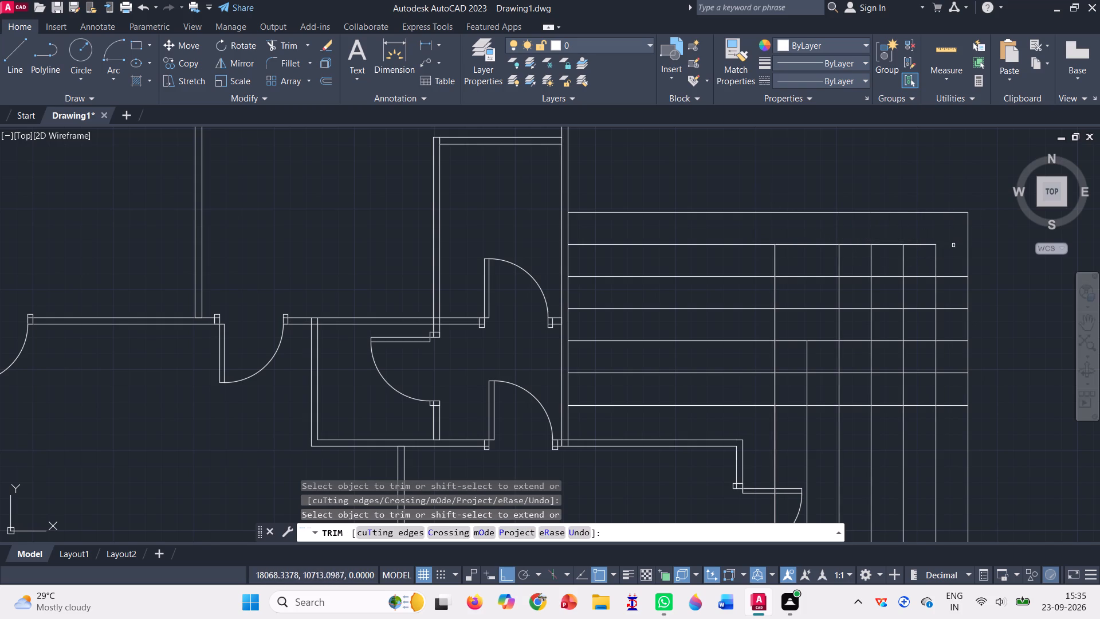
left_click_drag(953, 247, 955, 316)
left_click_drag(947, 251, 950, 336)
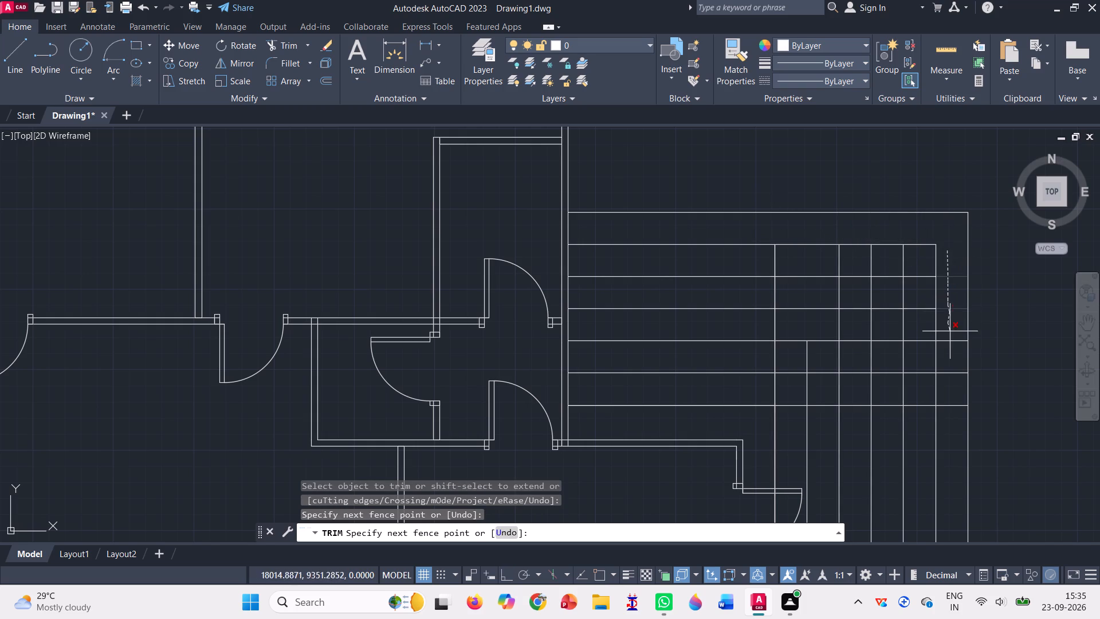
left_click_drag(950, 336, 954, 429)
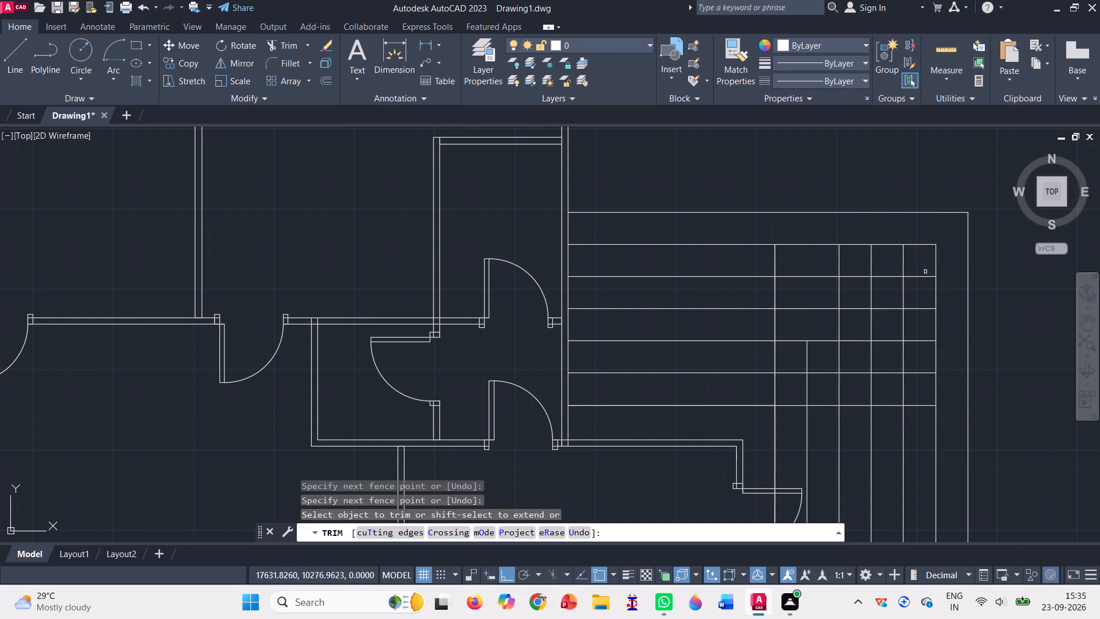
Trim the upper grid's second and third rows and columns from the outside so their lines form two more nested corners.
left_click_drag(924, 266, 919, 401)
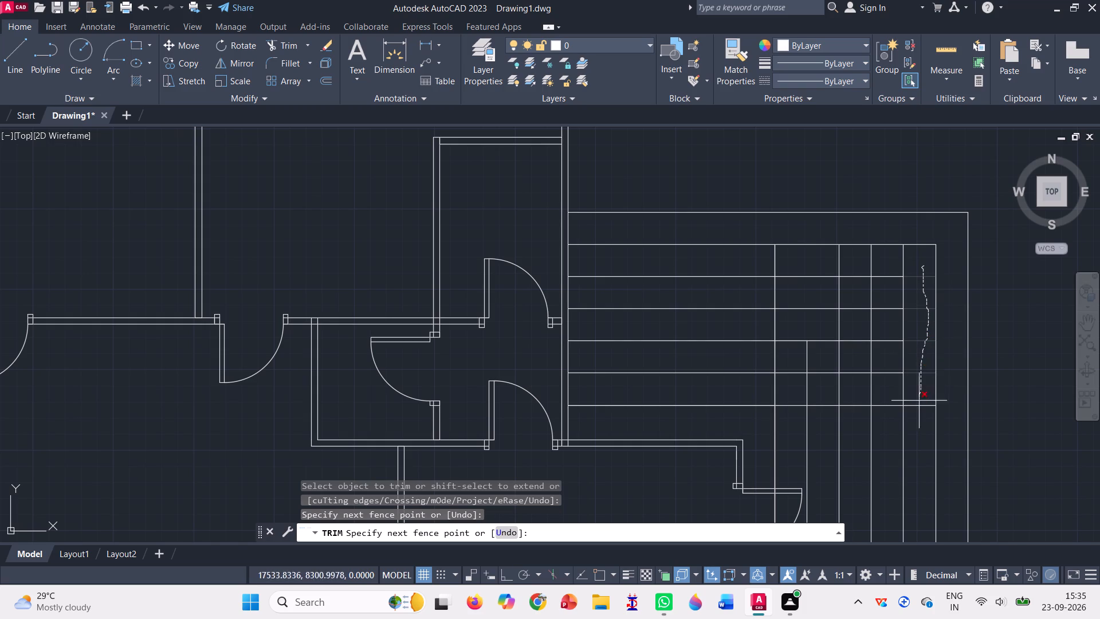
left_click_drag(919, 401, 916, 426)
left_click_drag(750, 257, 914, 256)
left_click_drag(769, 291, 830, 294)
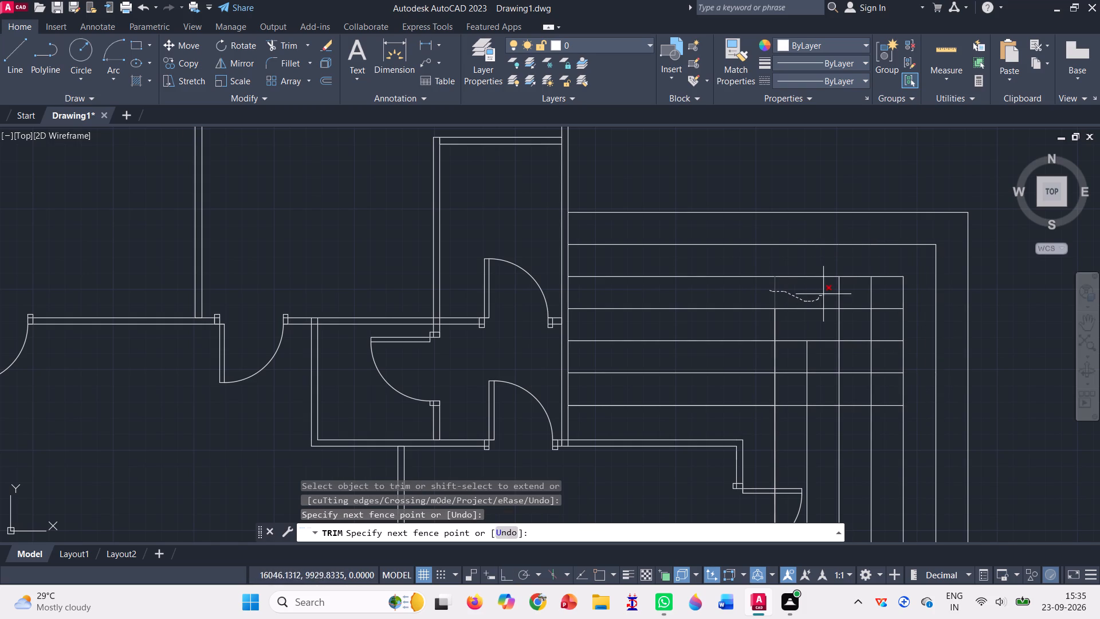
left_click_drag(830, 294, 886, 287)
left_click_drag(892, 297, 887, 322)
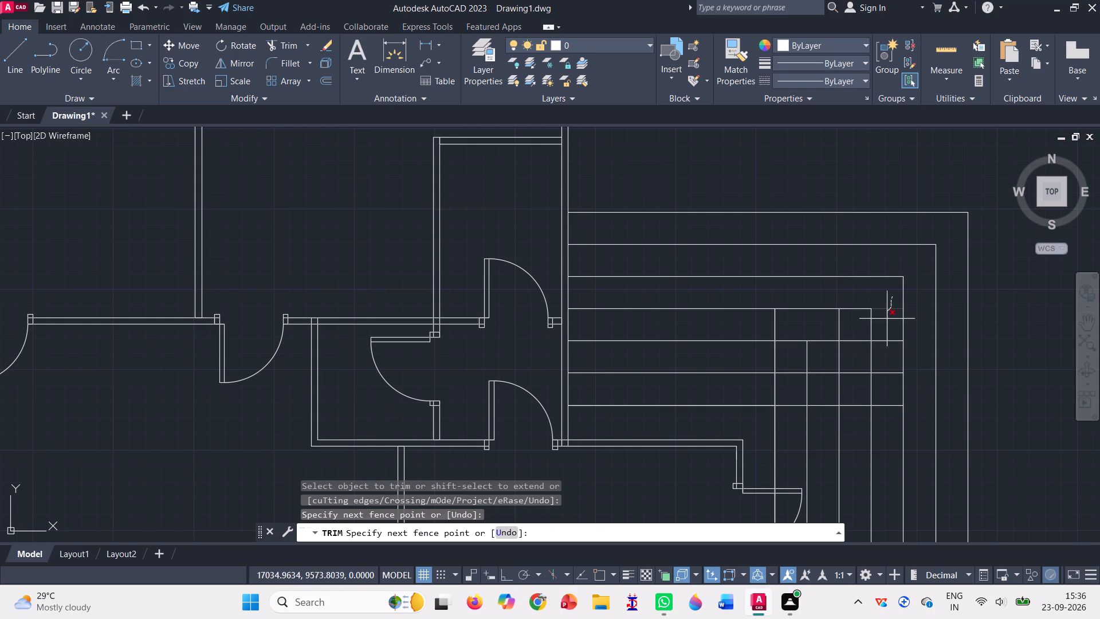
left_click_drag(887, 322, 896, 405)
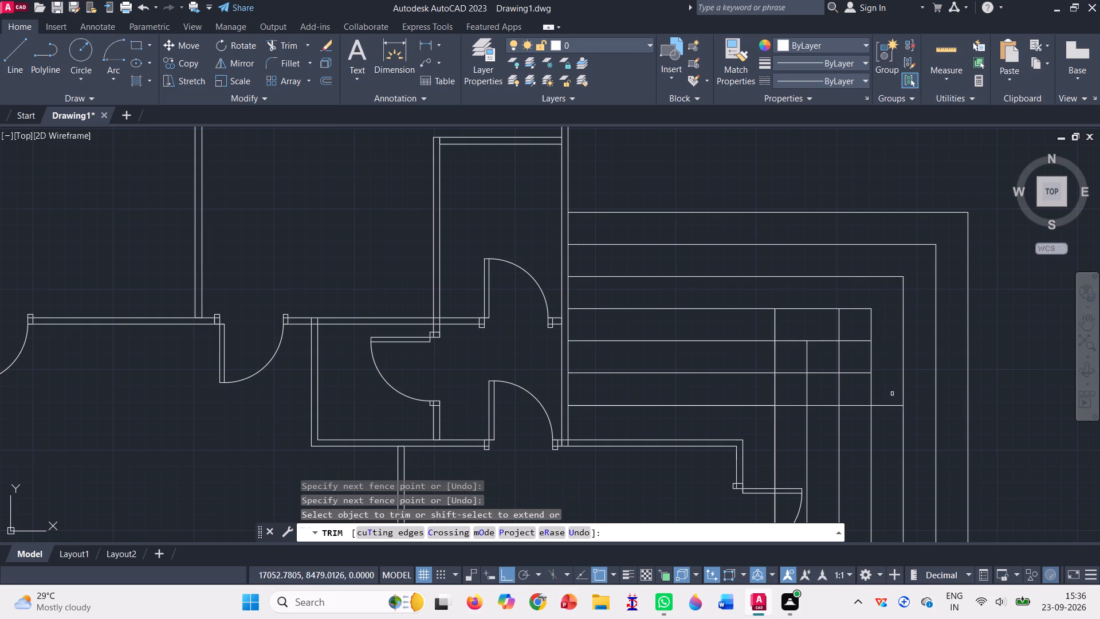
left_click_drag(892, 397, 891, 421)
Trim the upper grid's remaining inner rows and columns so each horizontal ends at its matching vertical.
left_click_drag(857, 417, 857, 401)
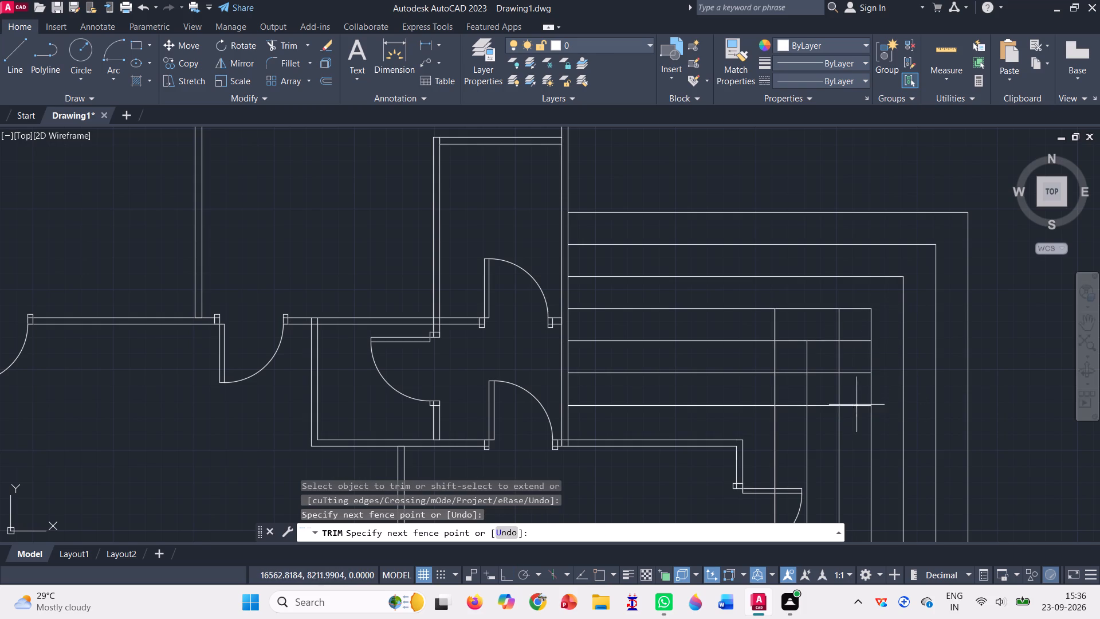
left_click_drag(857, 401, 797, 327)
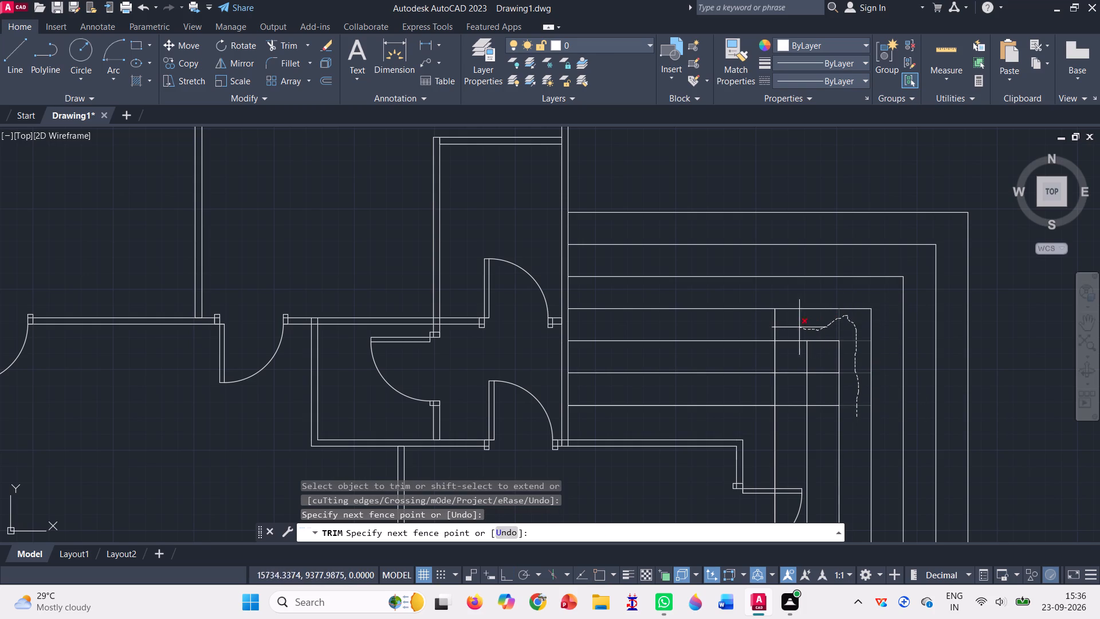
left_click_drag(797, 327, 761, 324)
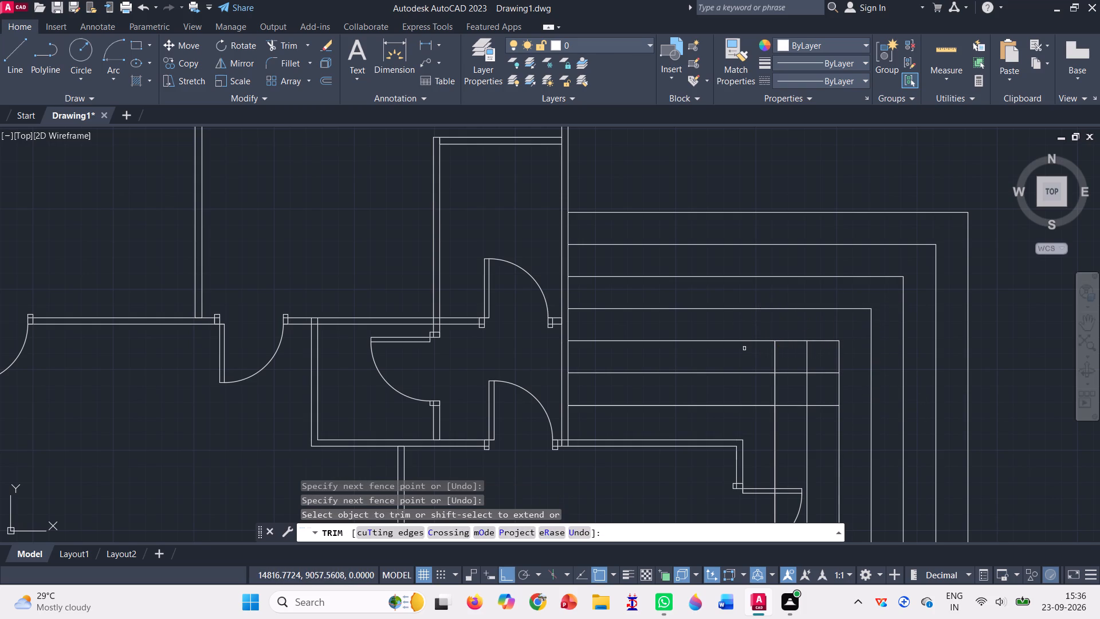
left_click_drag(744, 348, 818, 377)
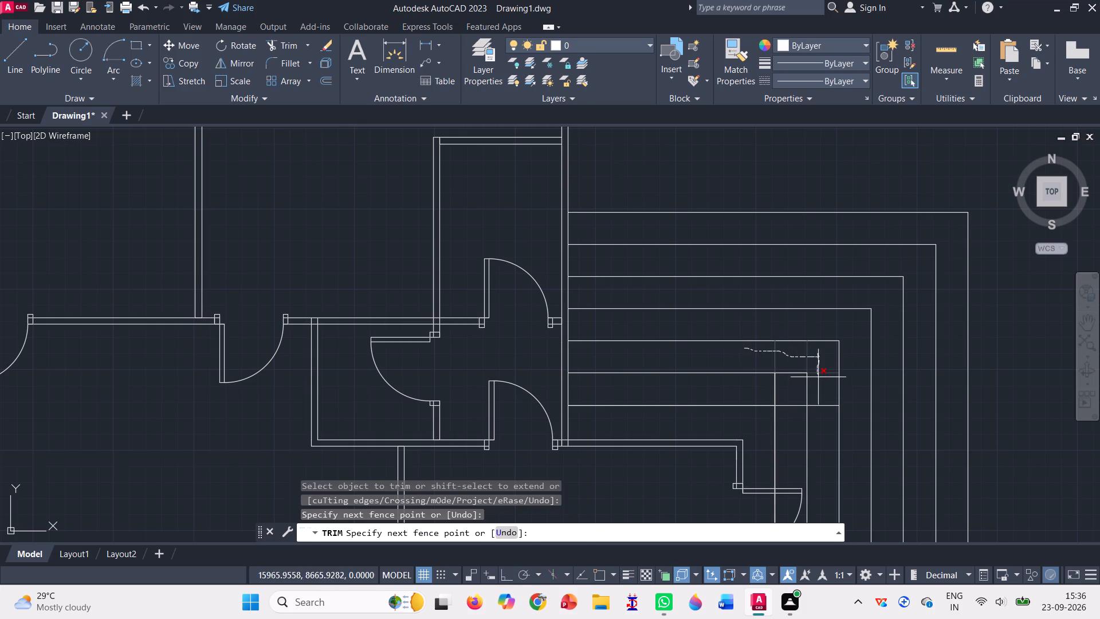
left_click_drag(818, 377, 828, 425)
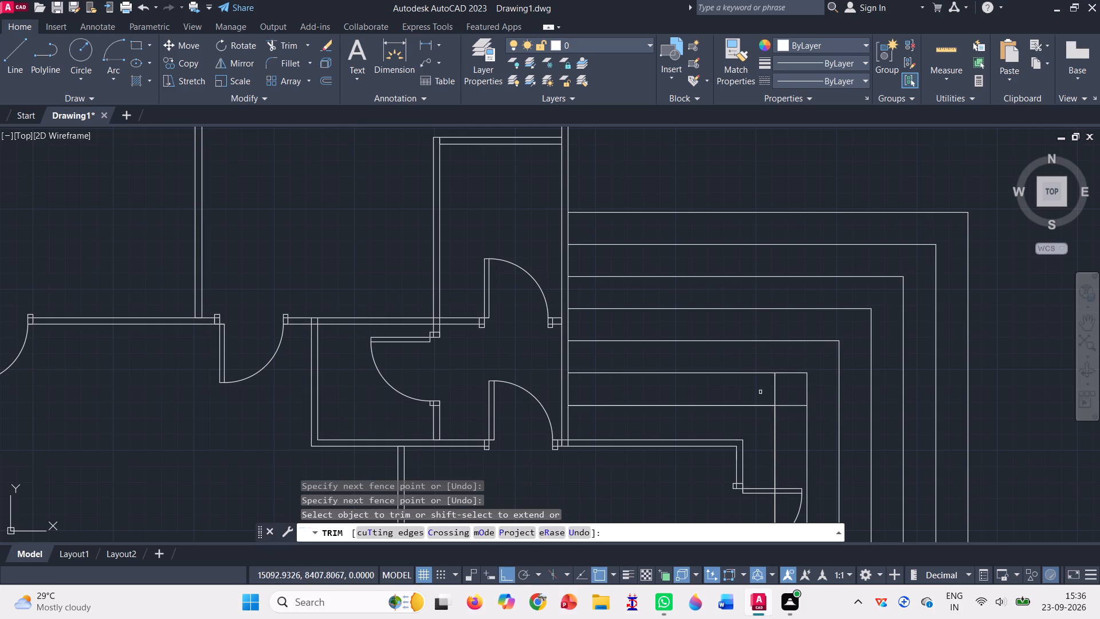
left_click_drag(753, 390, 791, 426)
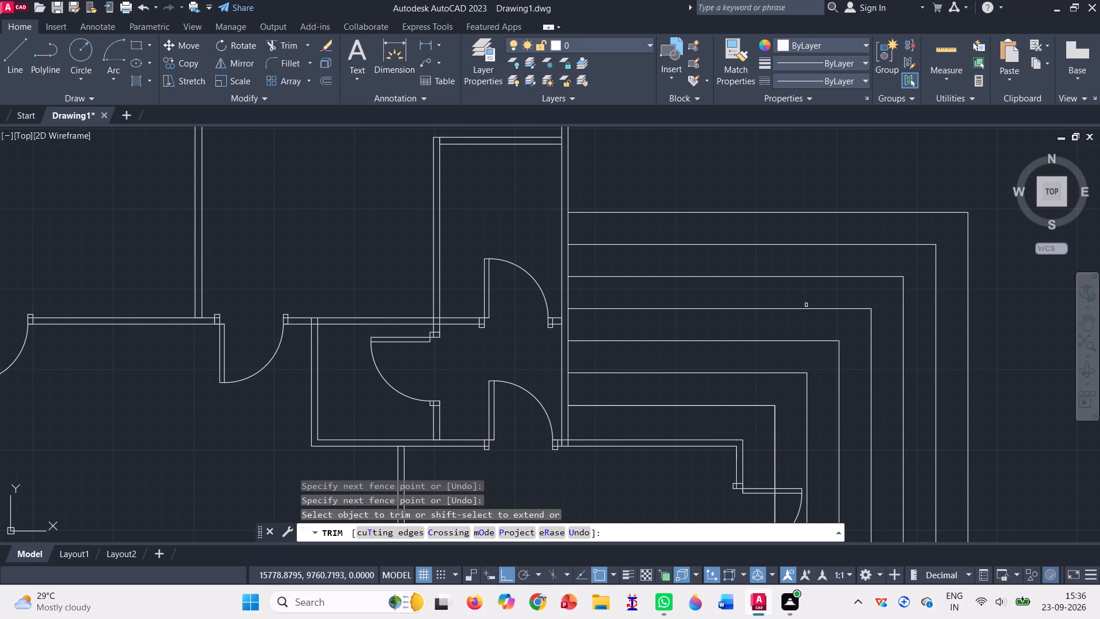
Trim the innermost vertical across the double door's upper leaf and from there down to the innermost lower horizontal.
scroll(800, 283, "down", 2)
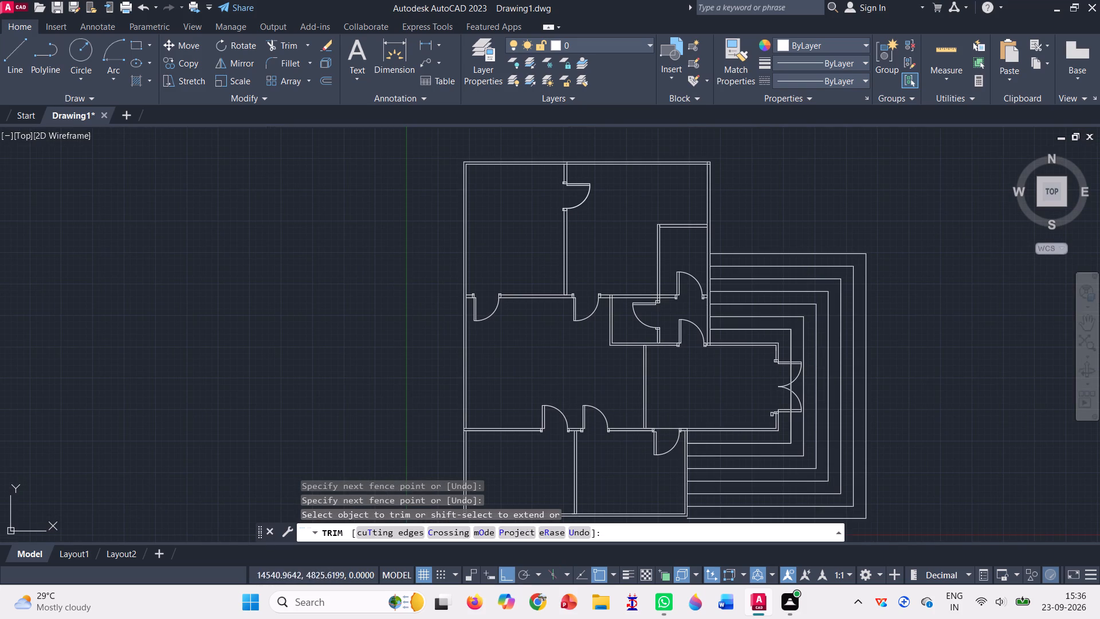
scroll(768, 380, "up", 1)
scroll(815, 351, "up", 5)
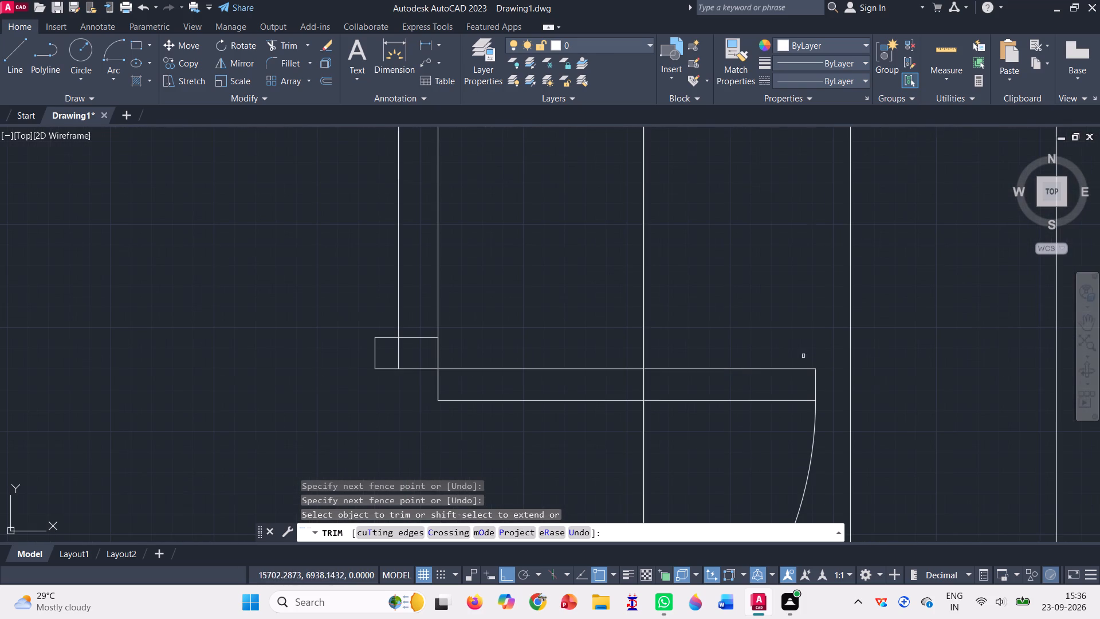
left_click_drag(630, 382, 657, 387)
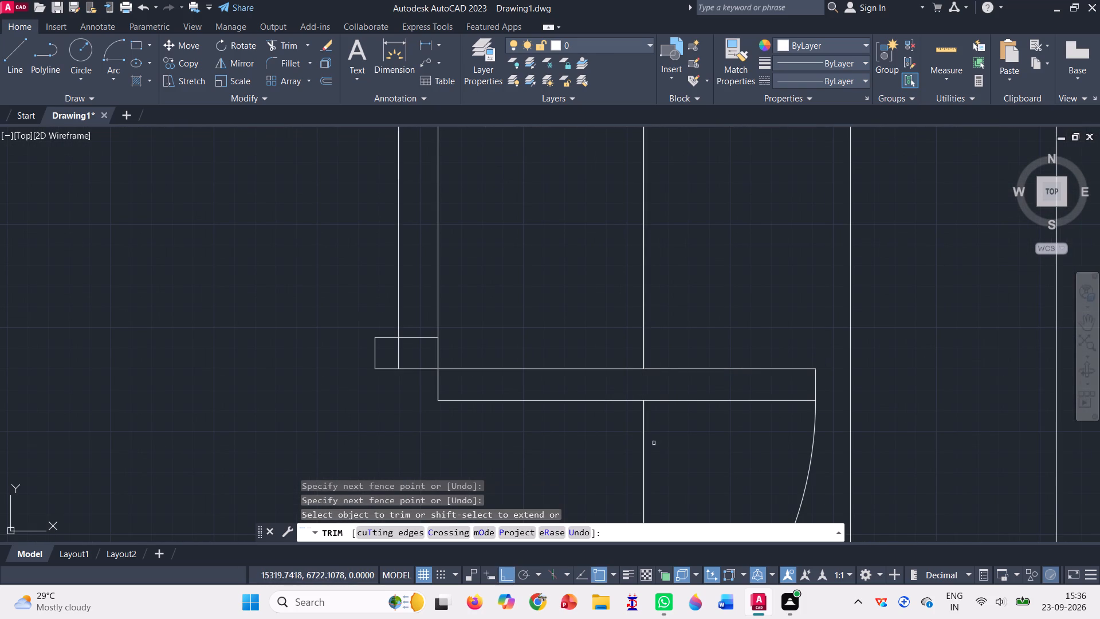
left_click_drag(626, 446, 678, 442)
Draw a vertical line about 1259 long from the innermost lower horizontal's outer end up to the double door's lower leaf.
scroll(710, 280, "down", 3)
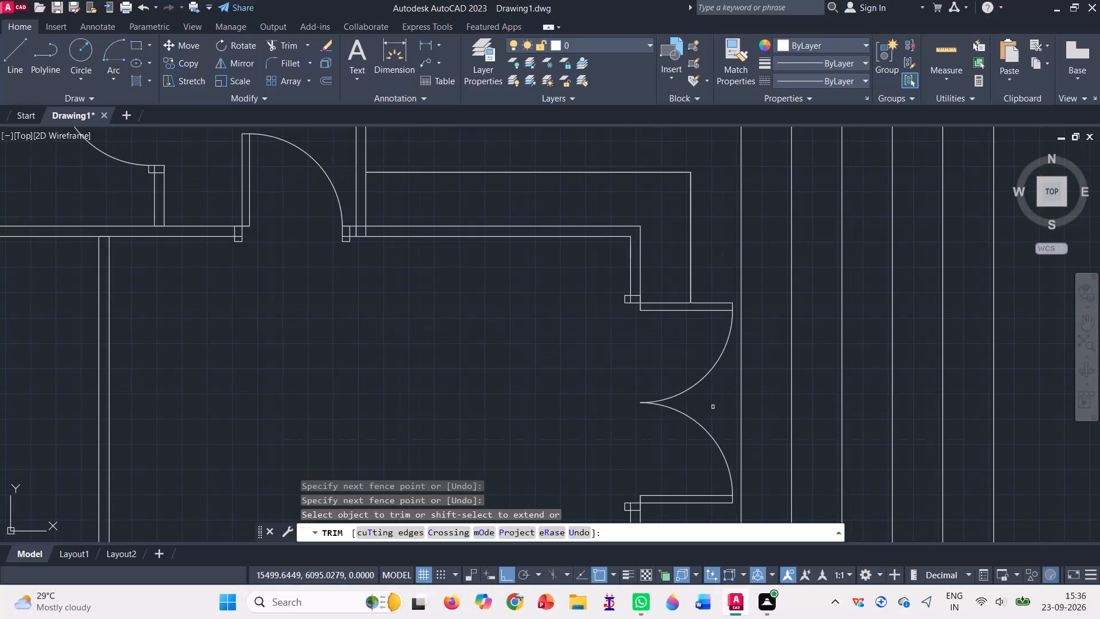
scroll(686, 414, "down", 2)
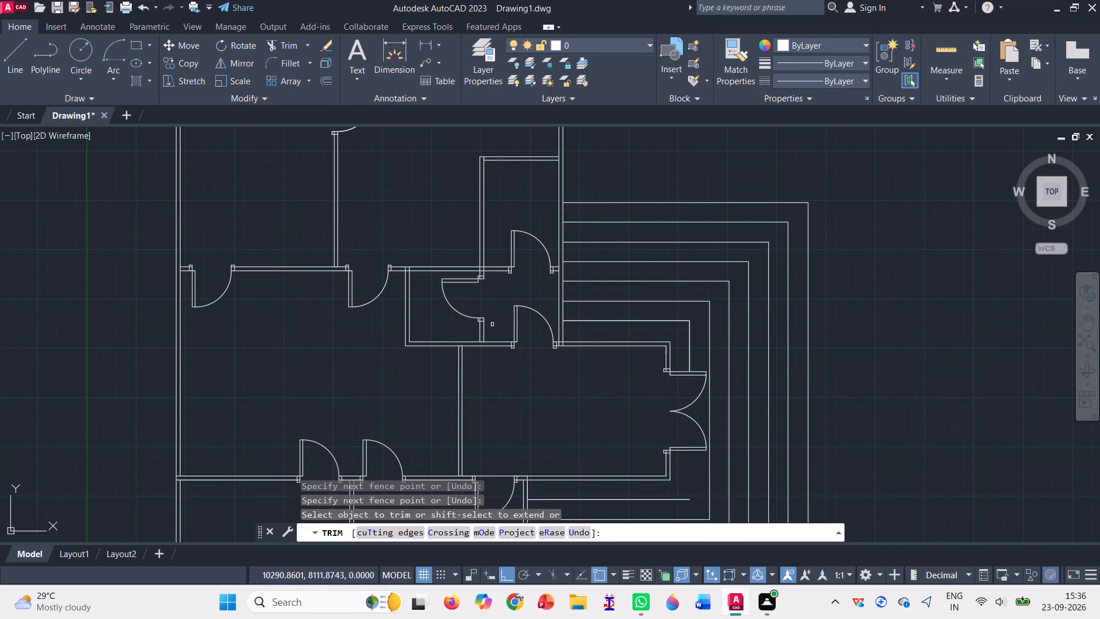
left_click(14, 69)
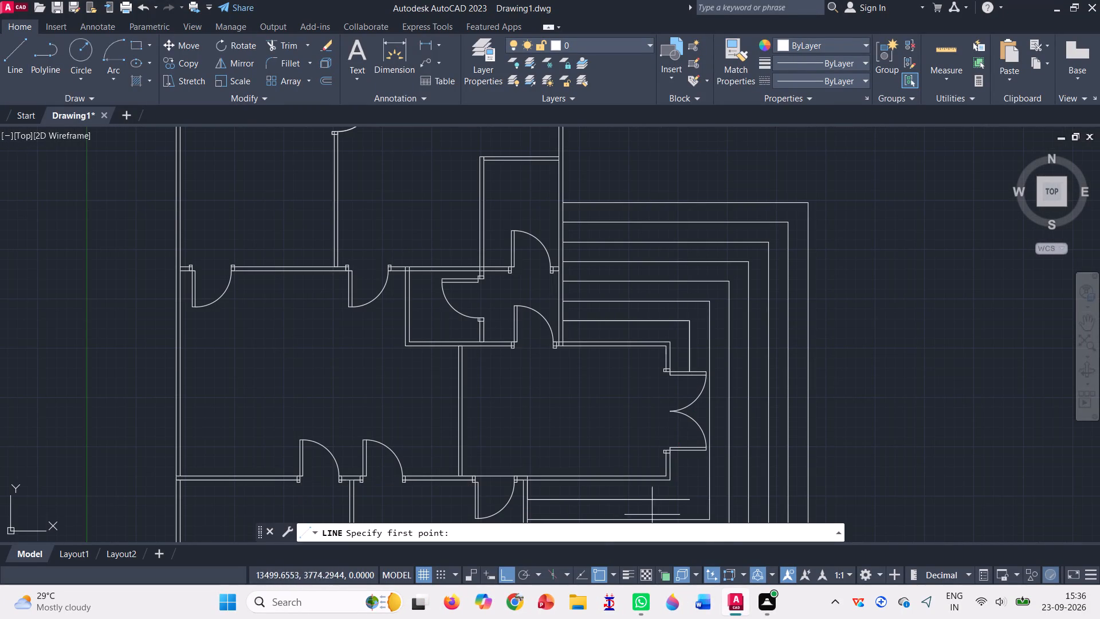
scroll(688, 488, "up", 2)
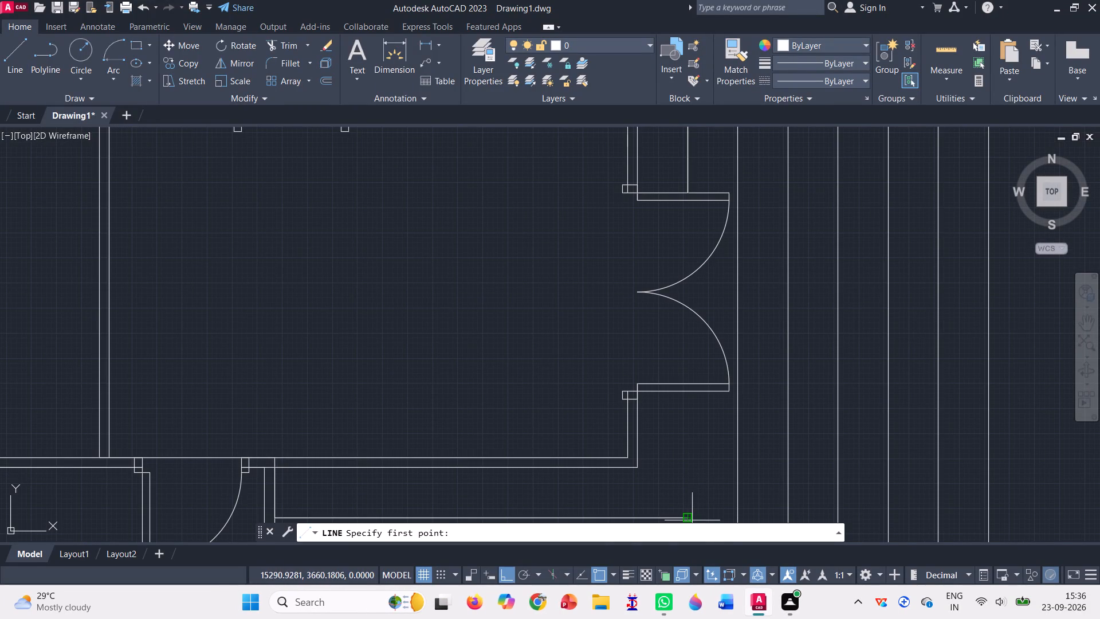
left_click(686, 513)
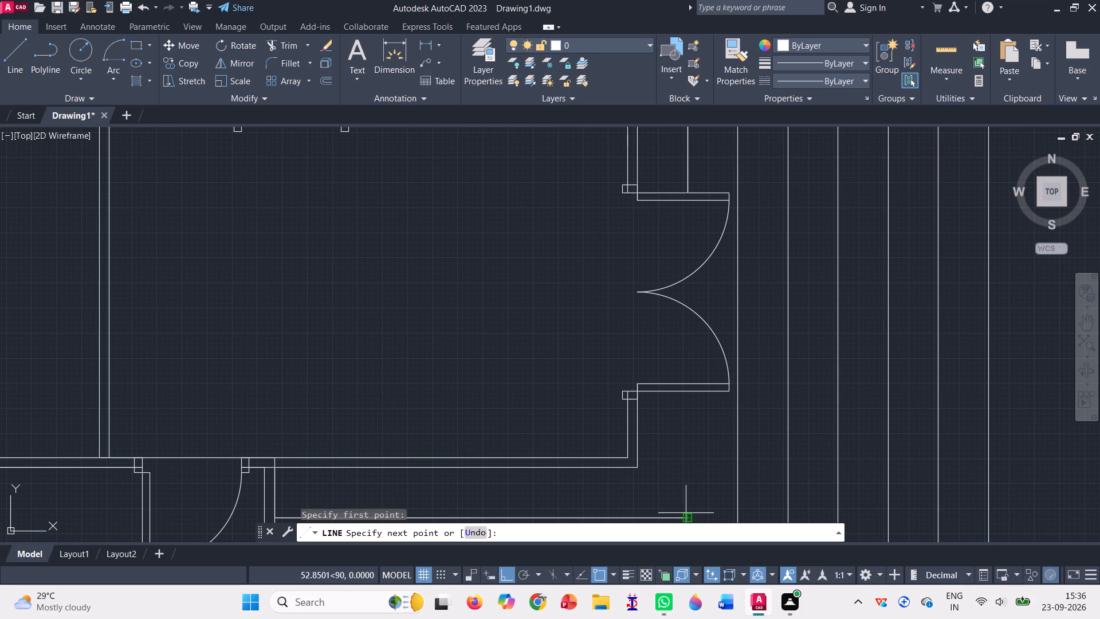
left_click(686, 393)
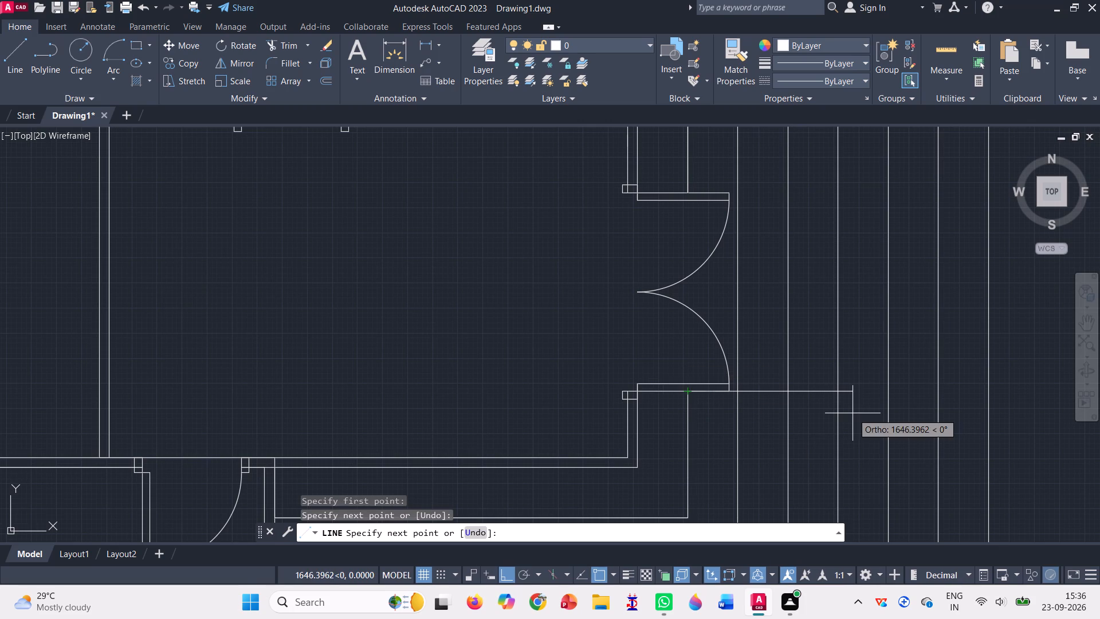
key("Escape")
scroll(545, 334, "down", 3)
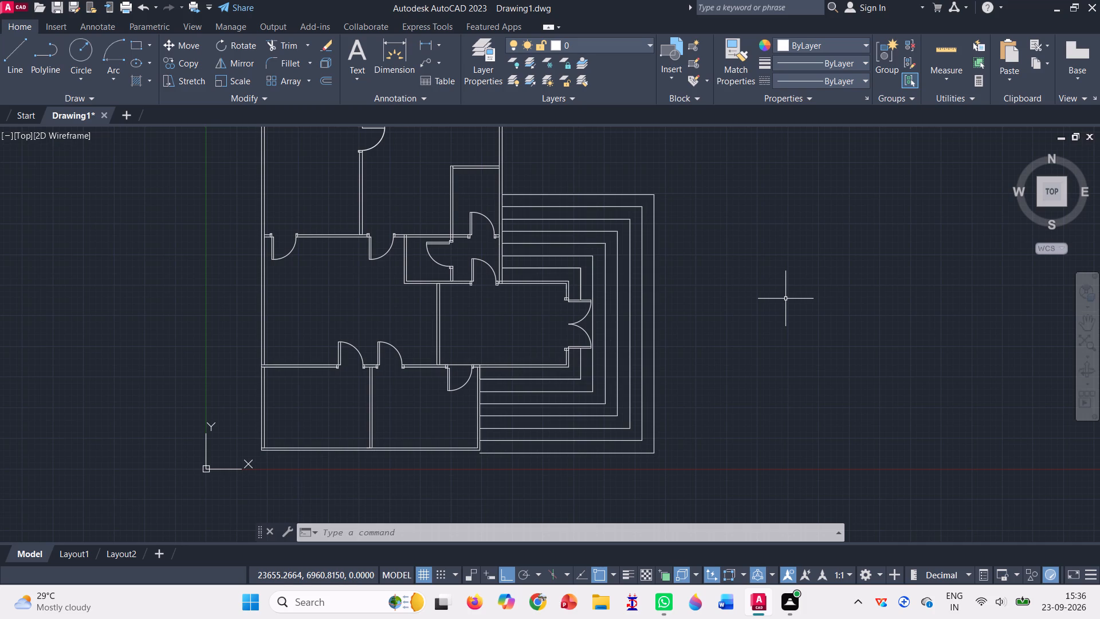
Draw a horizontal line about 3500 long from the new room's upper outer corner to the outermost step vertical.
left_click(5, 61)
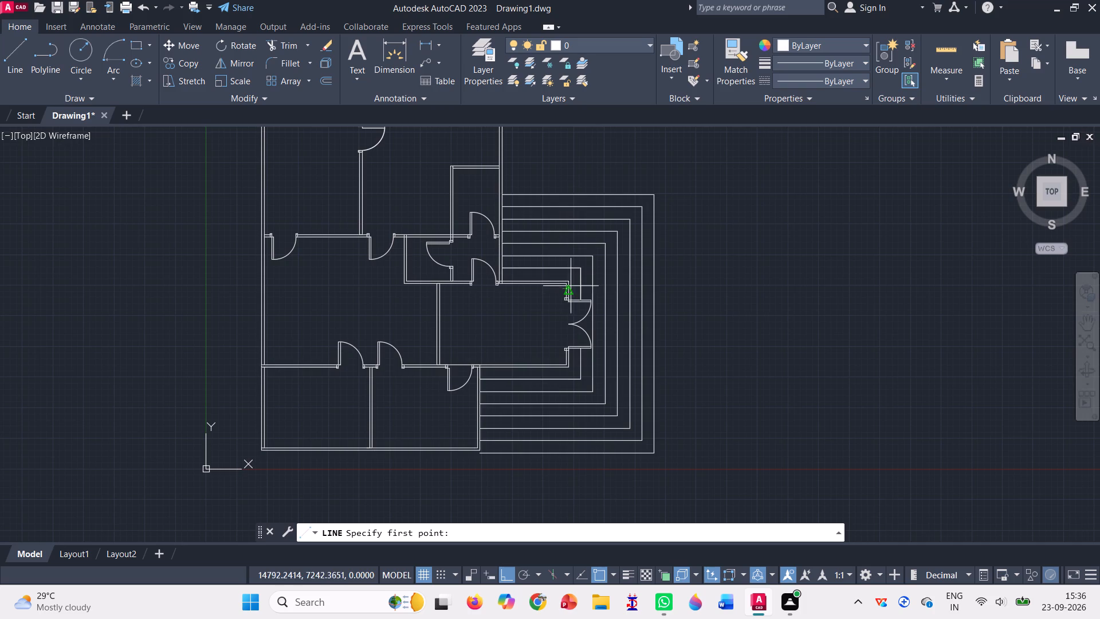
scroll(567, 268, "up", 5)
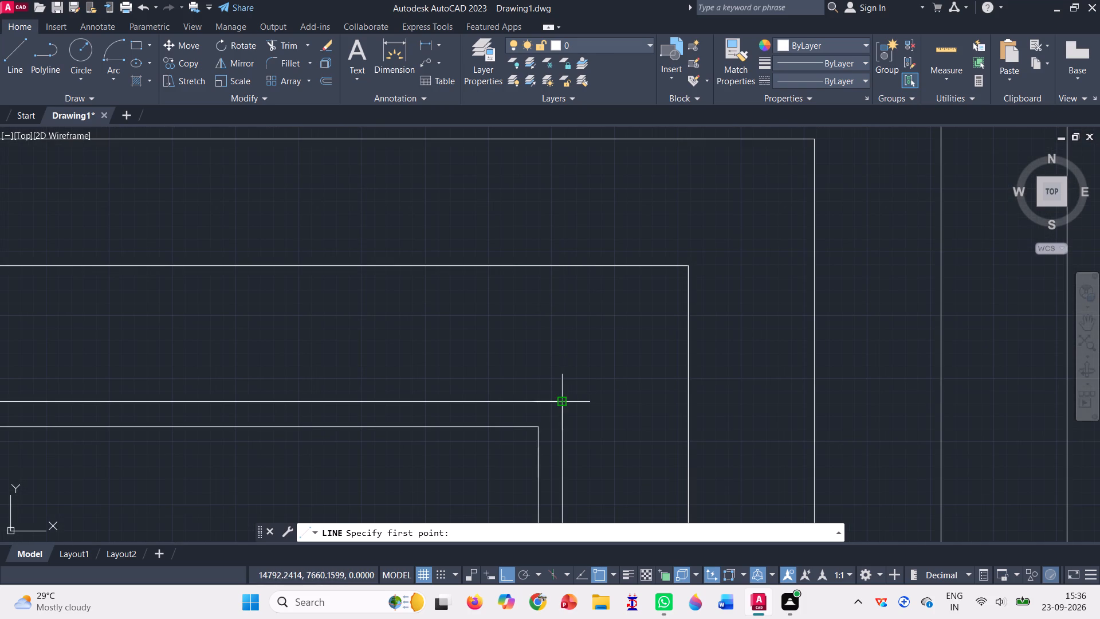
left_click(564, 399)
scroll(709, 332, "down", 2)
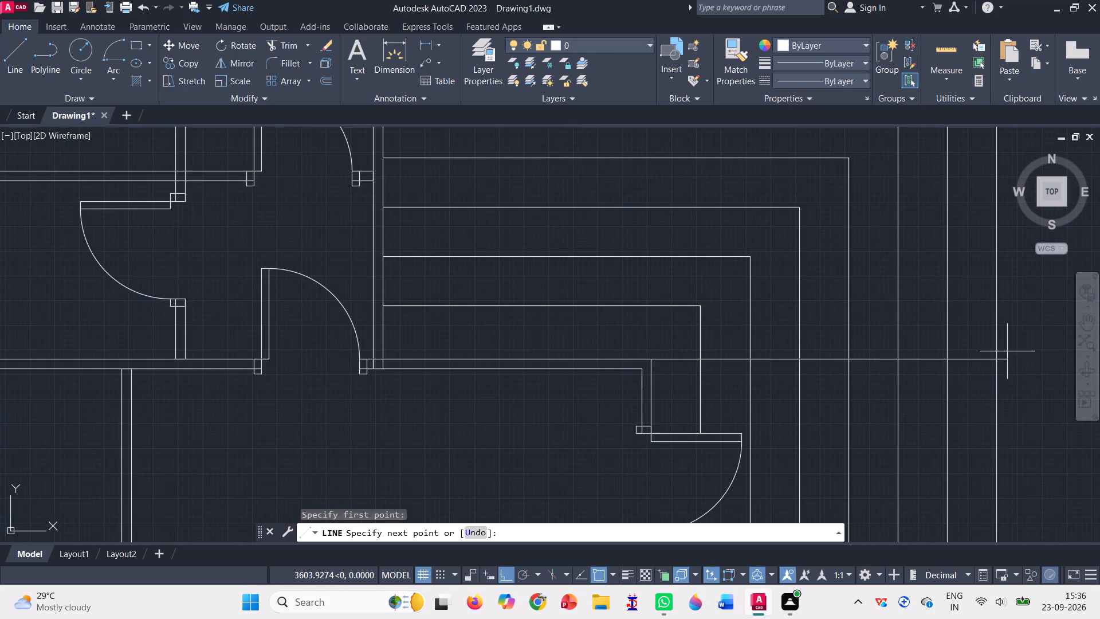
left_click(996, 363)
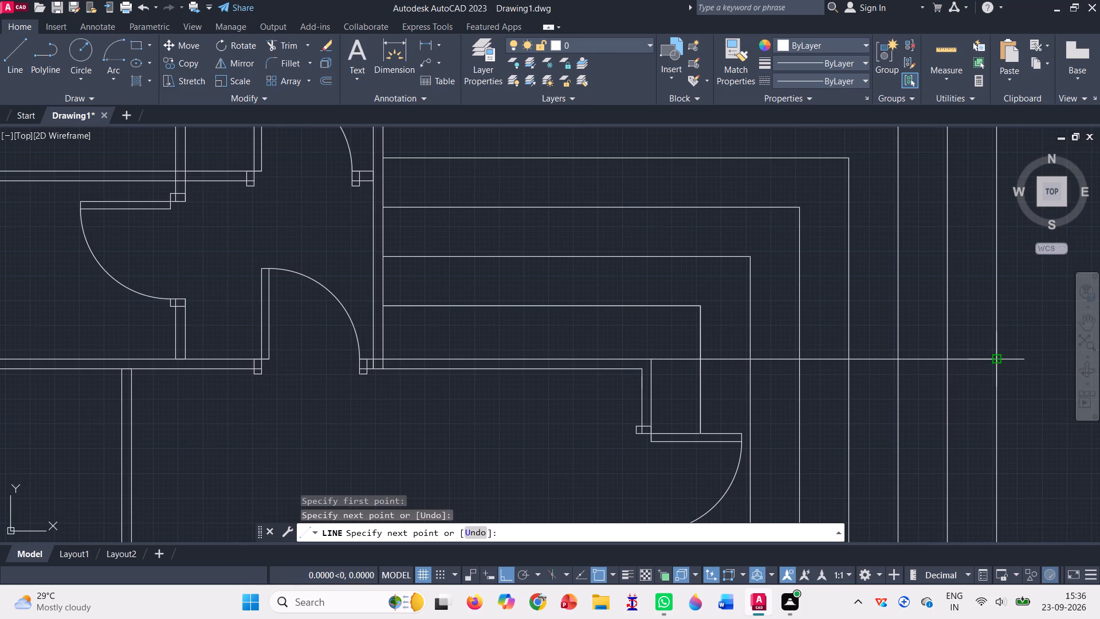
key("Escape")
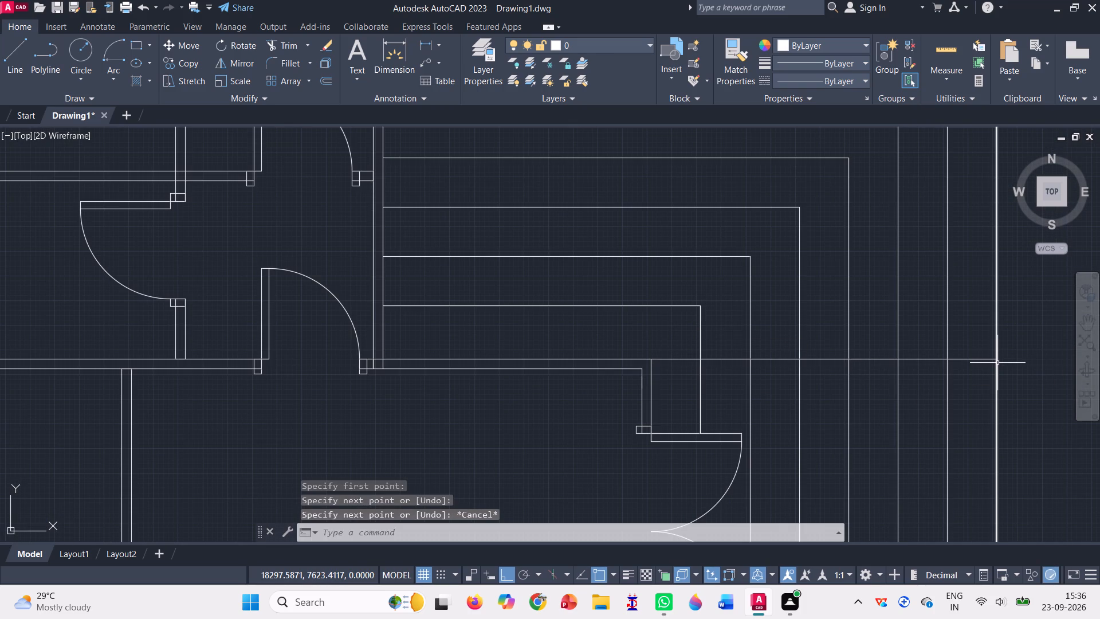
Trim away the upper step horizontals and every vertical's portion above the new horizontal line.
scroll(983, 373, "down", 3)
left_click(280, 49)
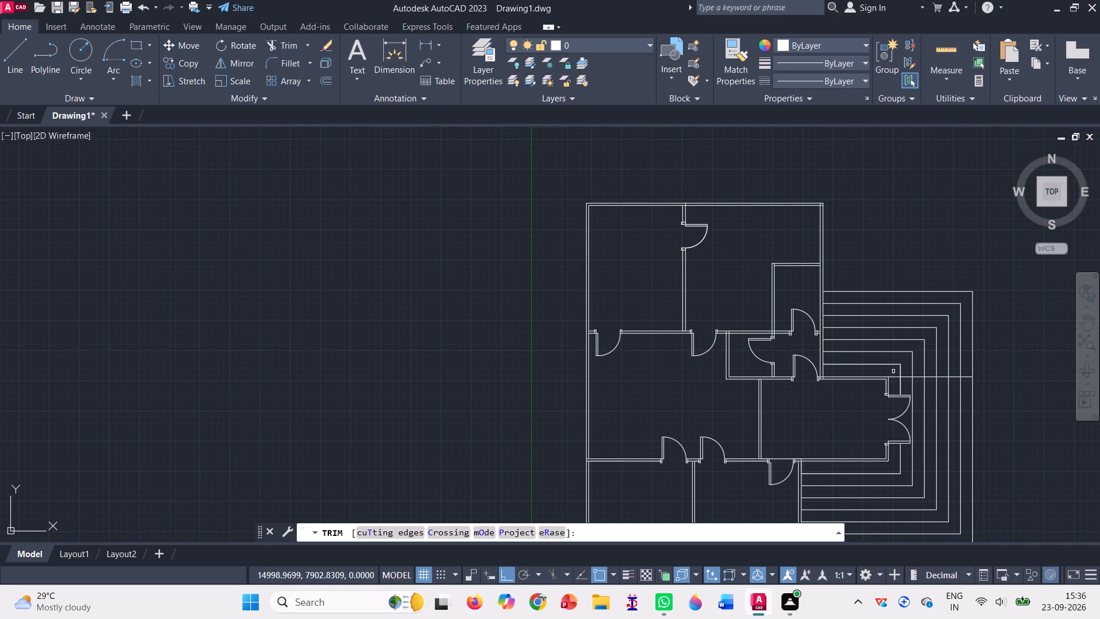
left_click_drag(892, 374, 905, 279)
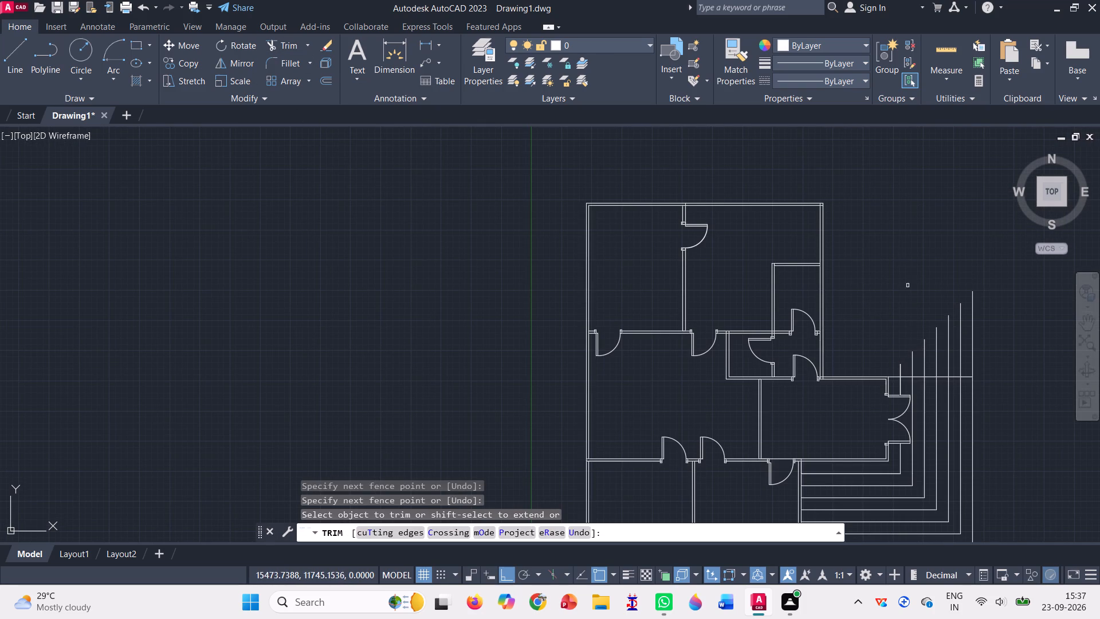
left_click_drag(895, 370, 998, 350)
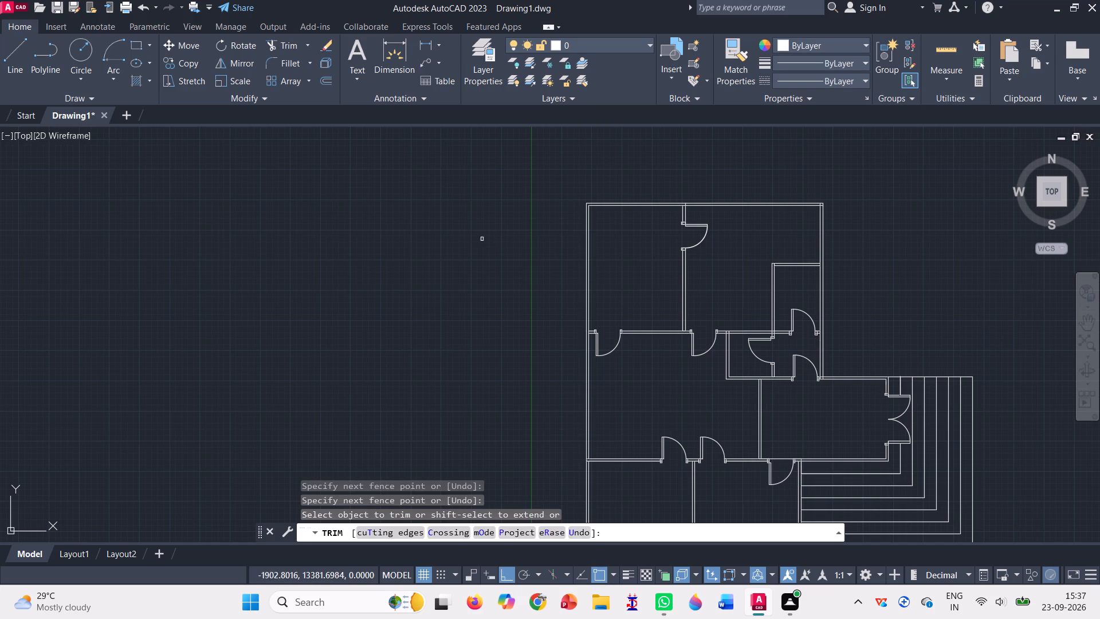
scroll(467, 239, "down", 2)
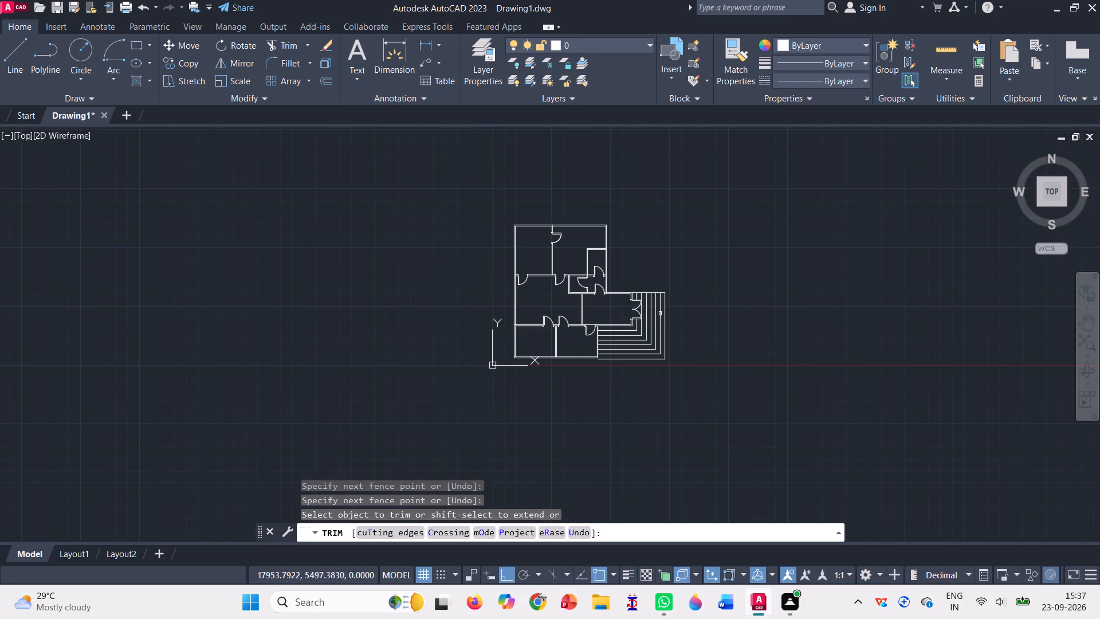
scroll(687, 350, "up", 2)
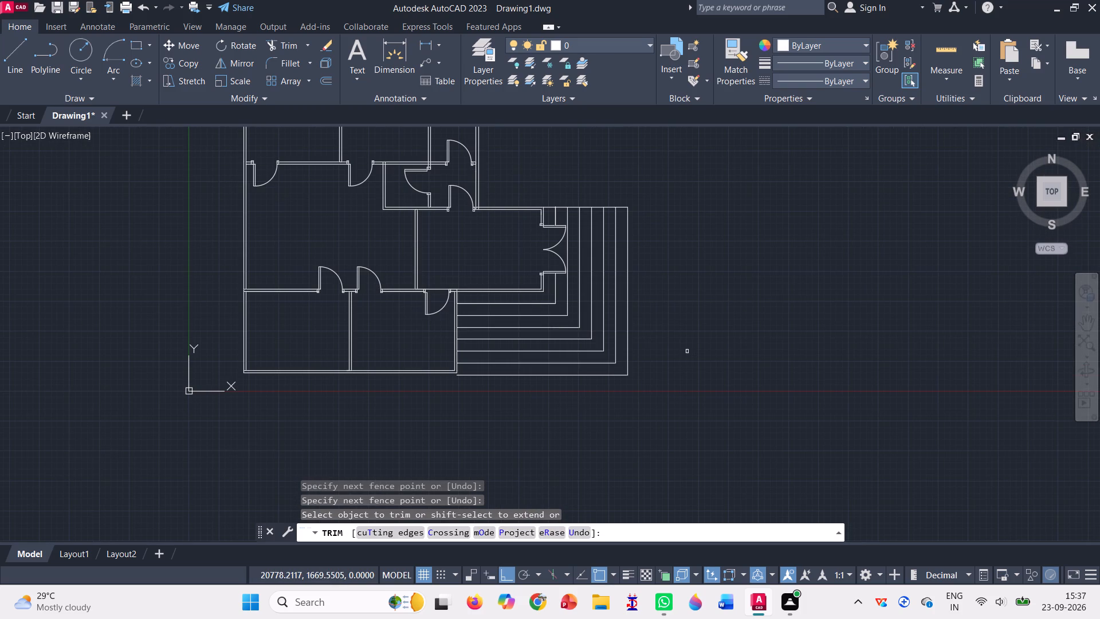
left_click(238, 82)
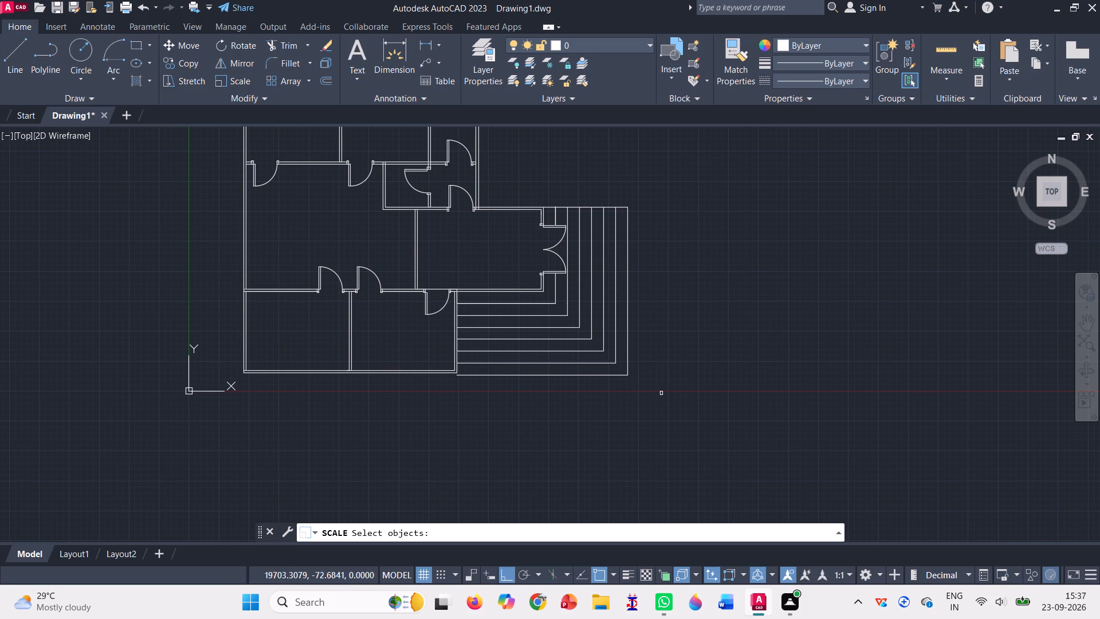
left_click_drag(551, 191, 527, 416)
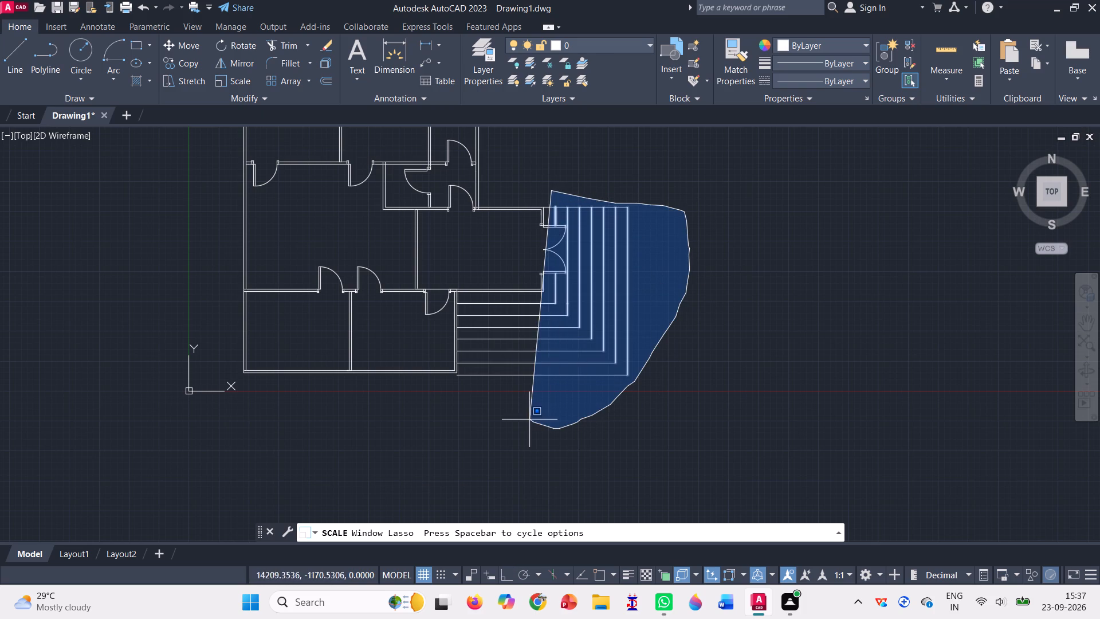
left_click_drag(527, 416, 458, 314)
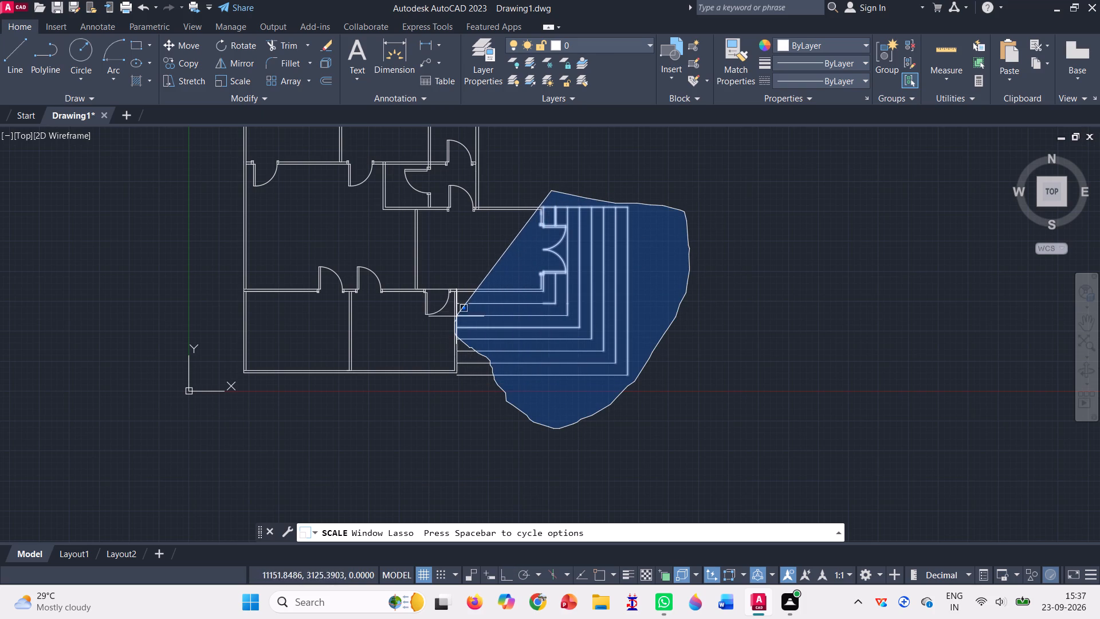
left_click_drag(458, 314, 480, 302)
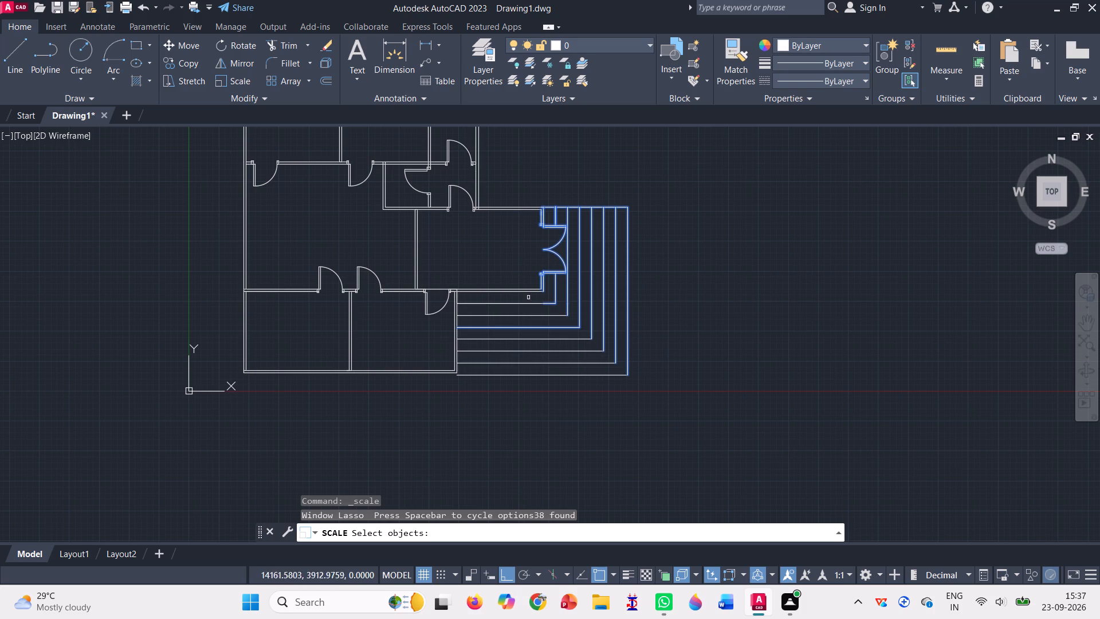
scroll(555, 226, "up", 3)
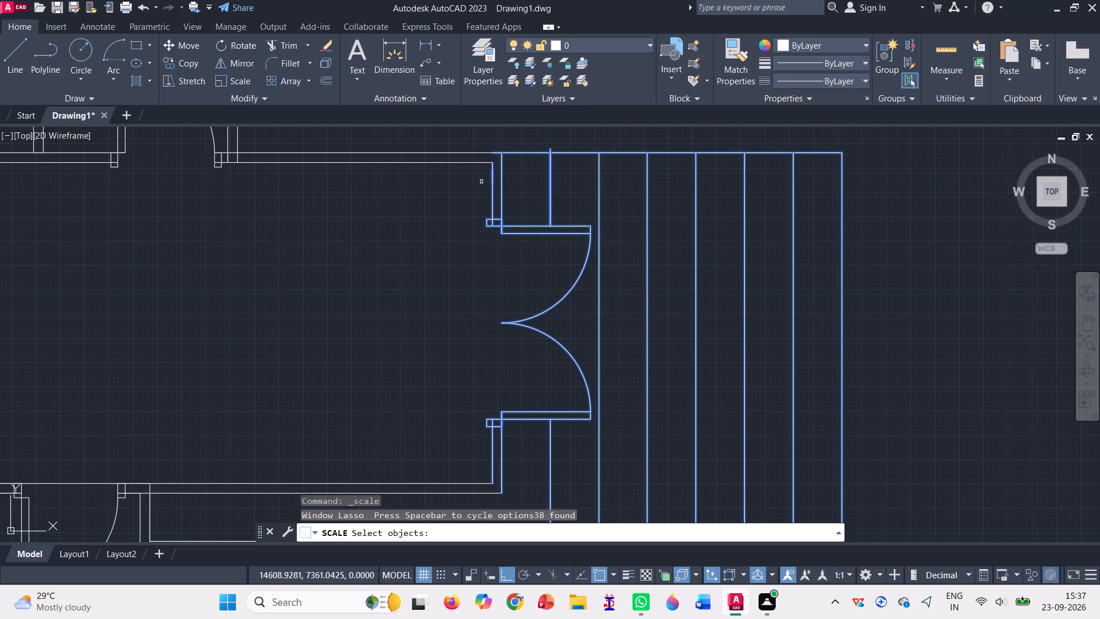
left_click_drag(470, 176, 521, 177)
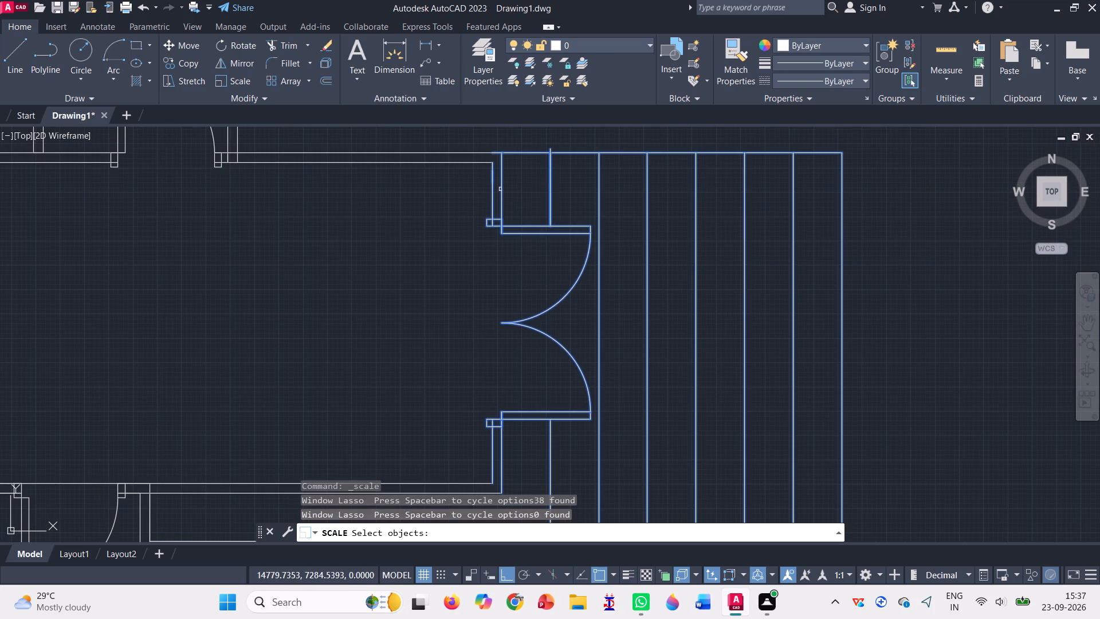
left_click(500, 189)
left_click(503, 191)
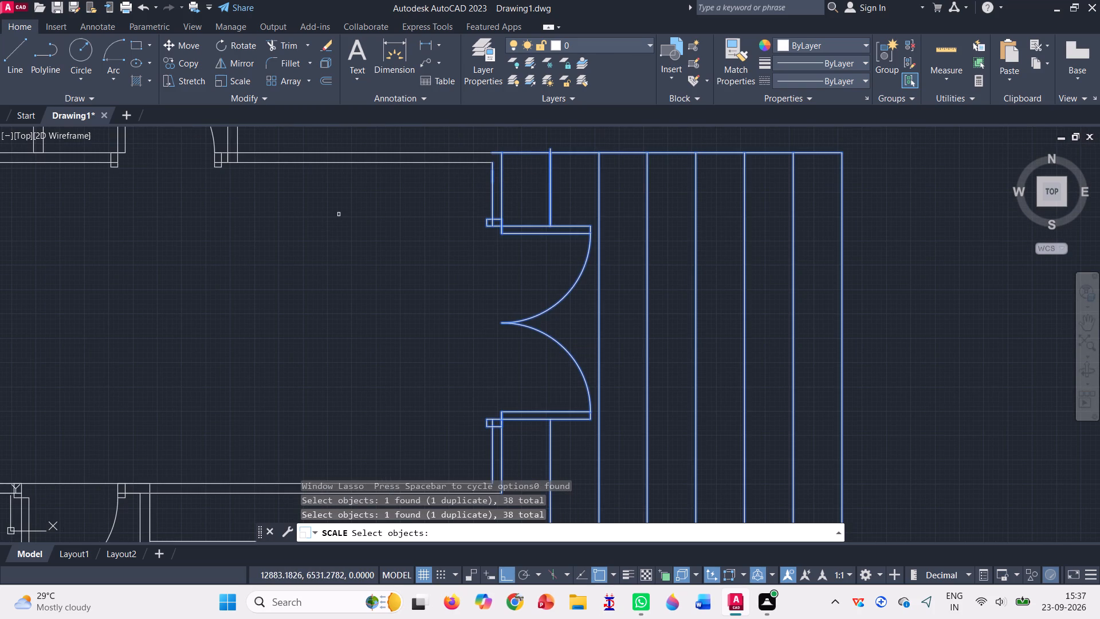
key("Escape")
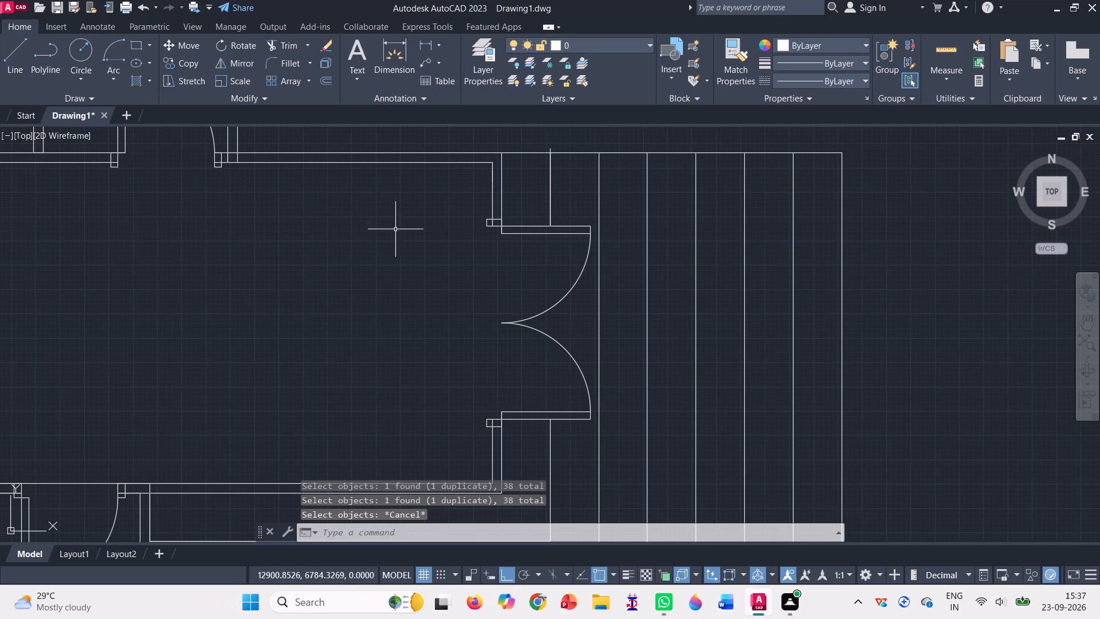
With the Scale command, select the steps' new top line and their verticals from the double door's upper leaf outward, including the second vertical's short lower segment.
left_click(228, 83)
left_click_drag(529, 138, 886, 150)
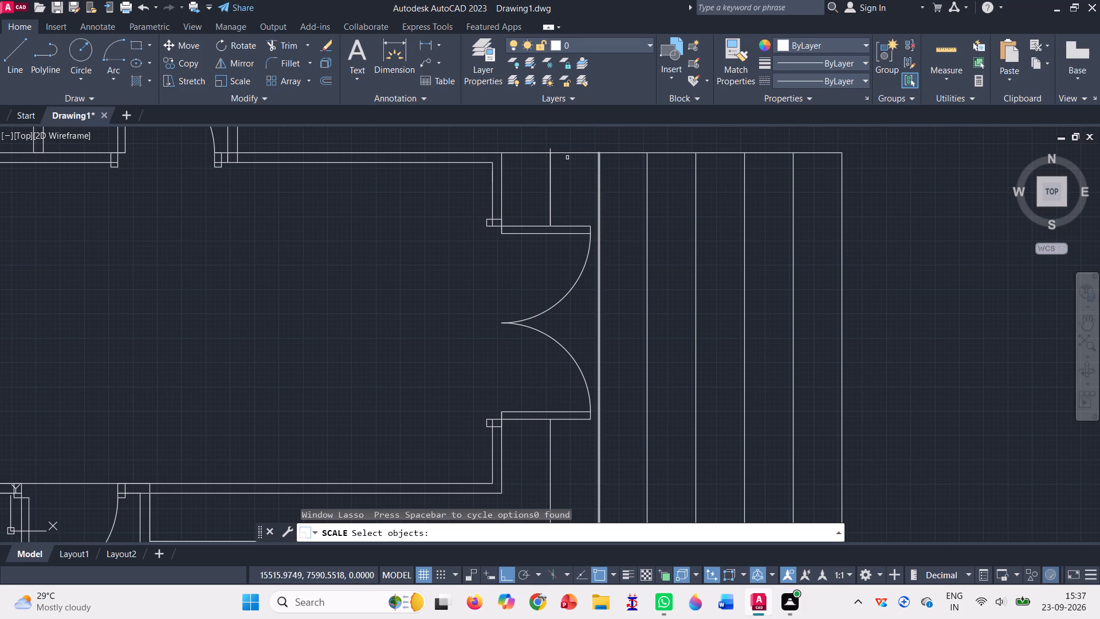
left_click(535, 153)
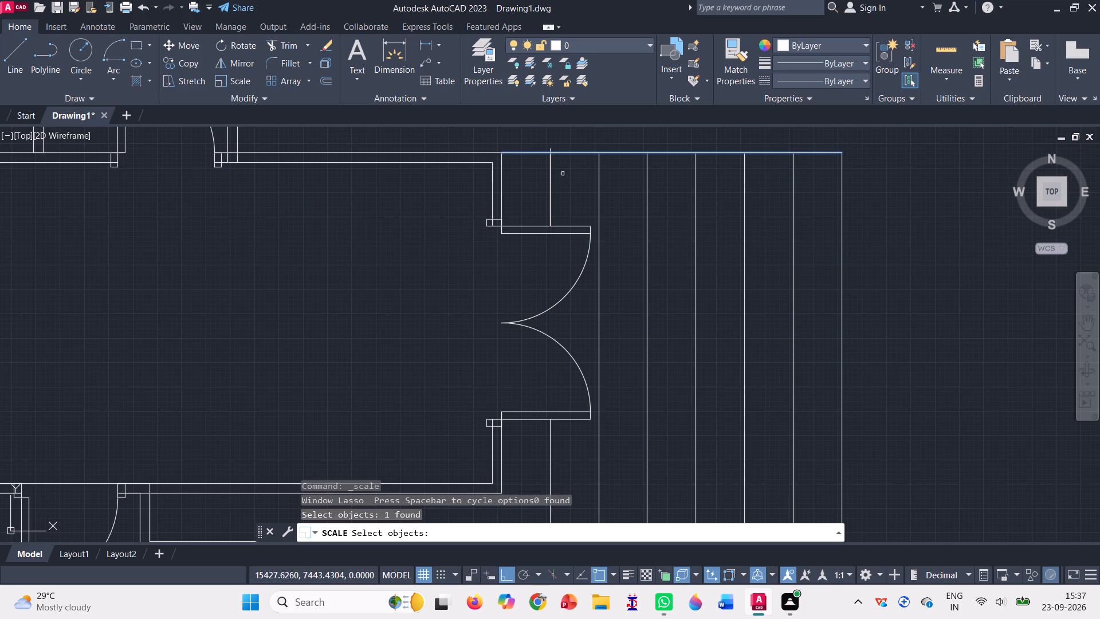
left_click(552, 181)
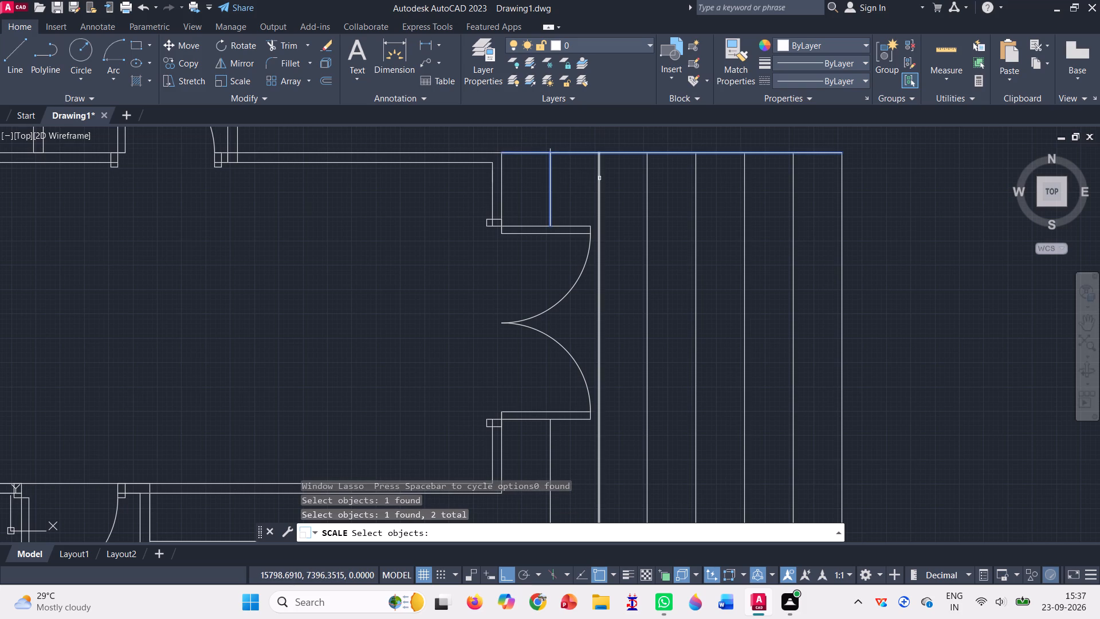
left_click(599, 178)
left_click(649, 188)
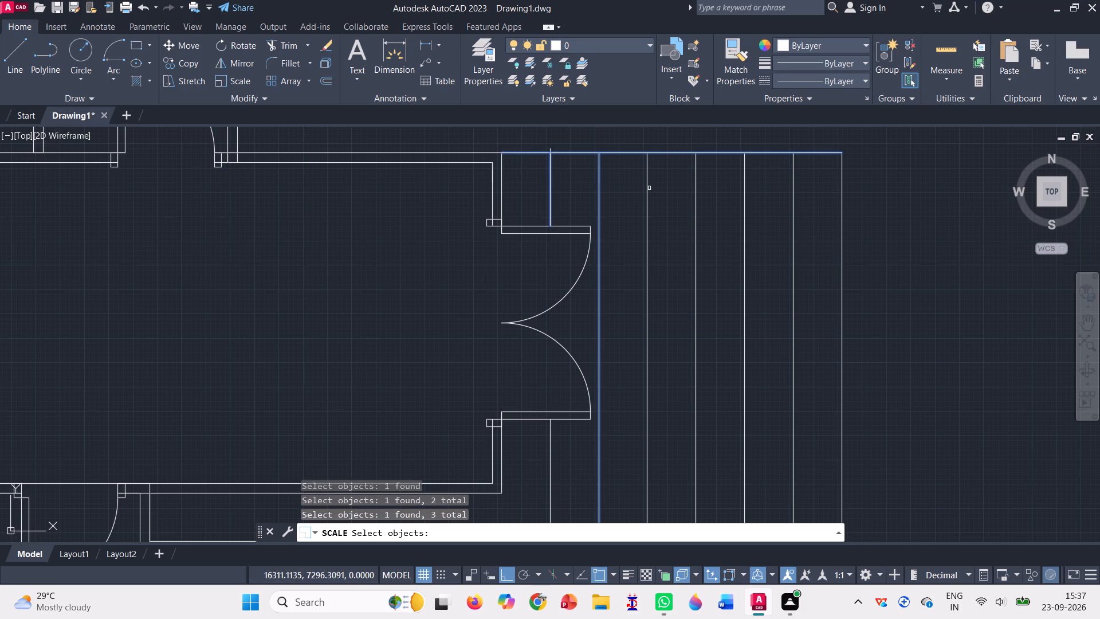
left_click(697, 193)
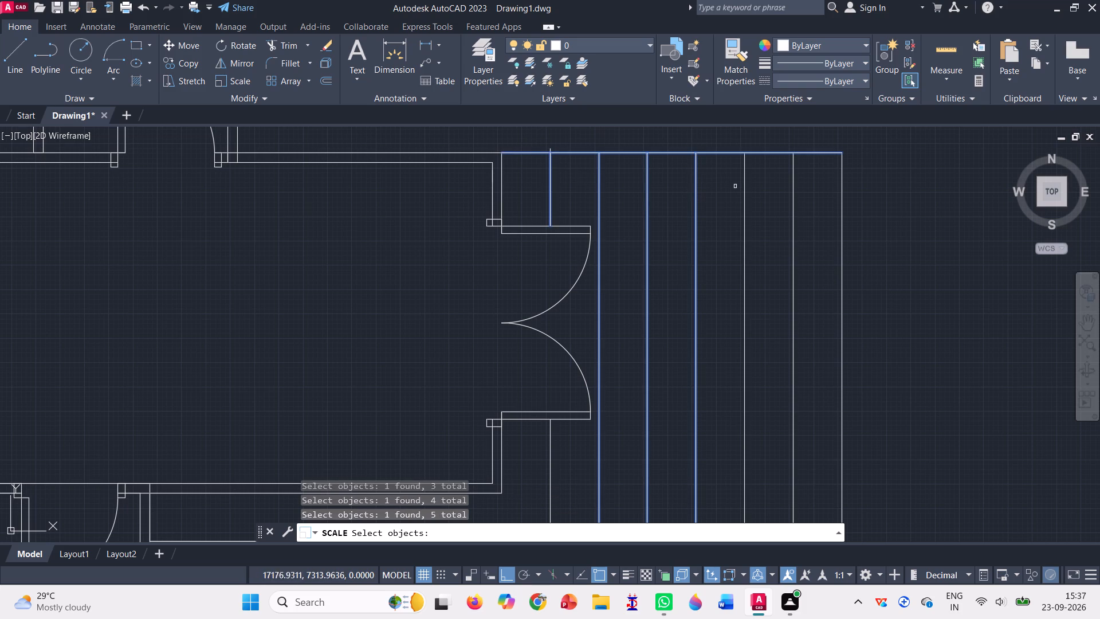
left_click(742, 185)
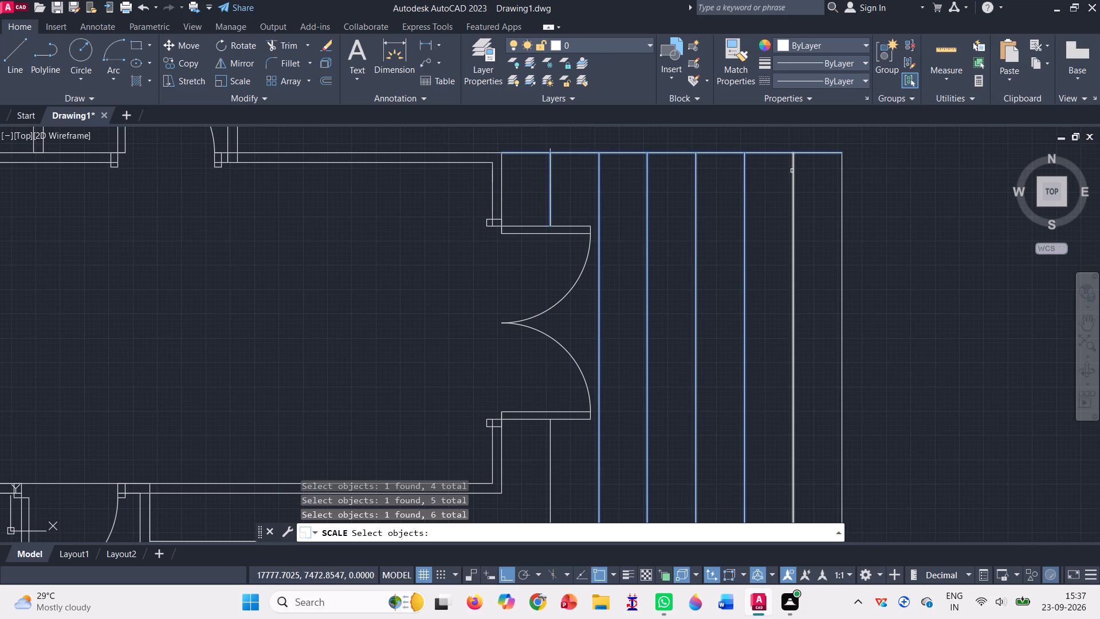
left_click(792, 171)
left_click(845, 186)
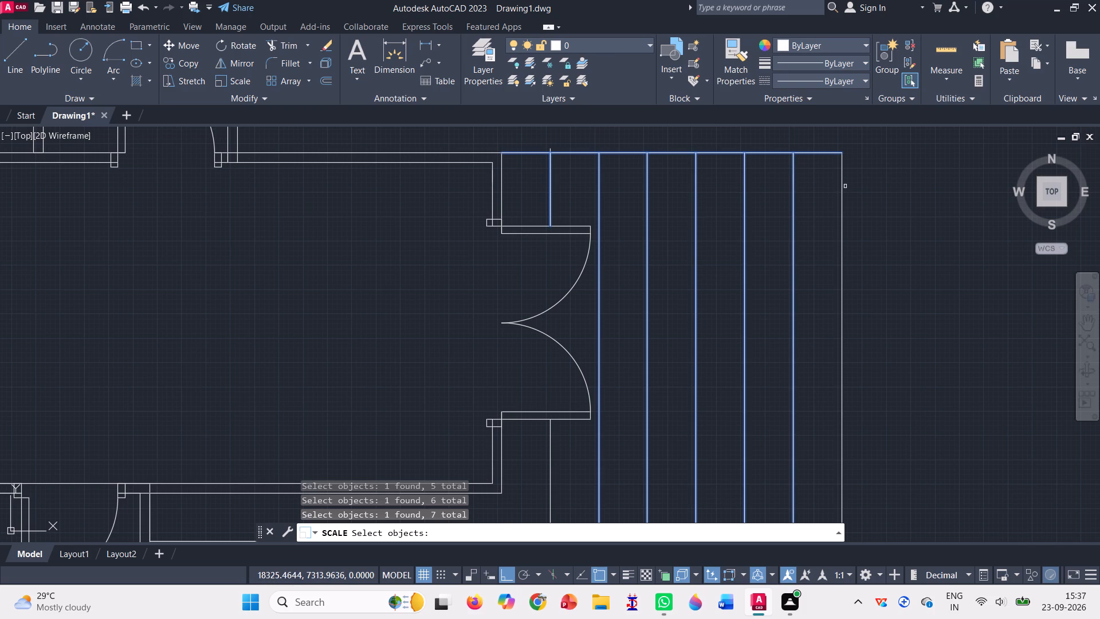
left_click(838, 185)
scroll(729, 222, "down", 2)
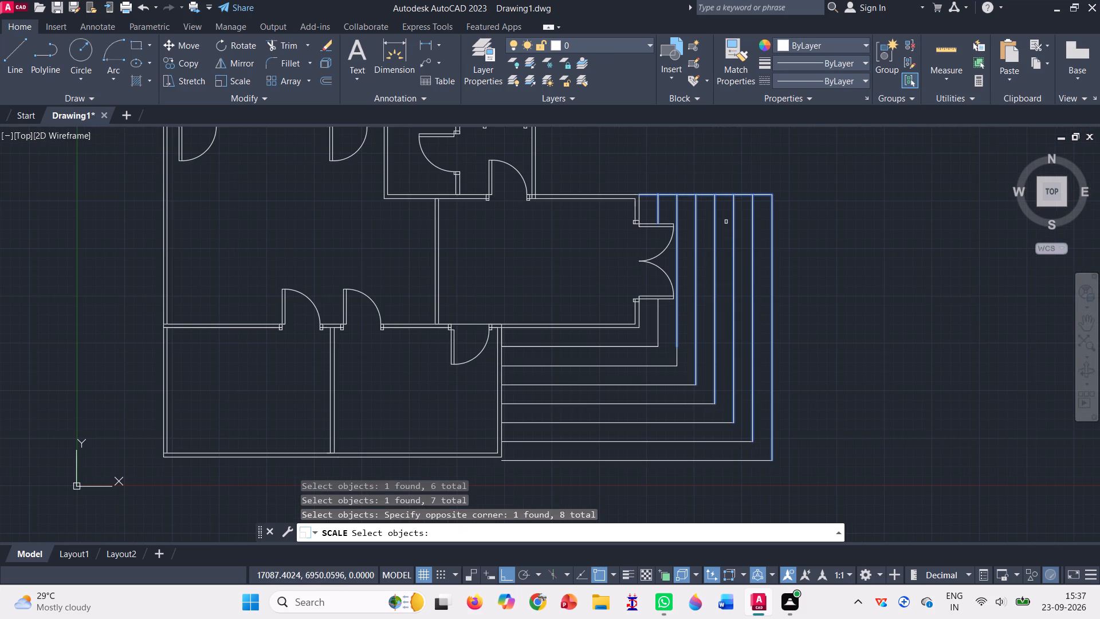
scroll(649, 445, "up", 2)
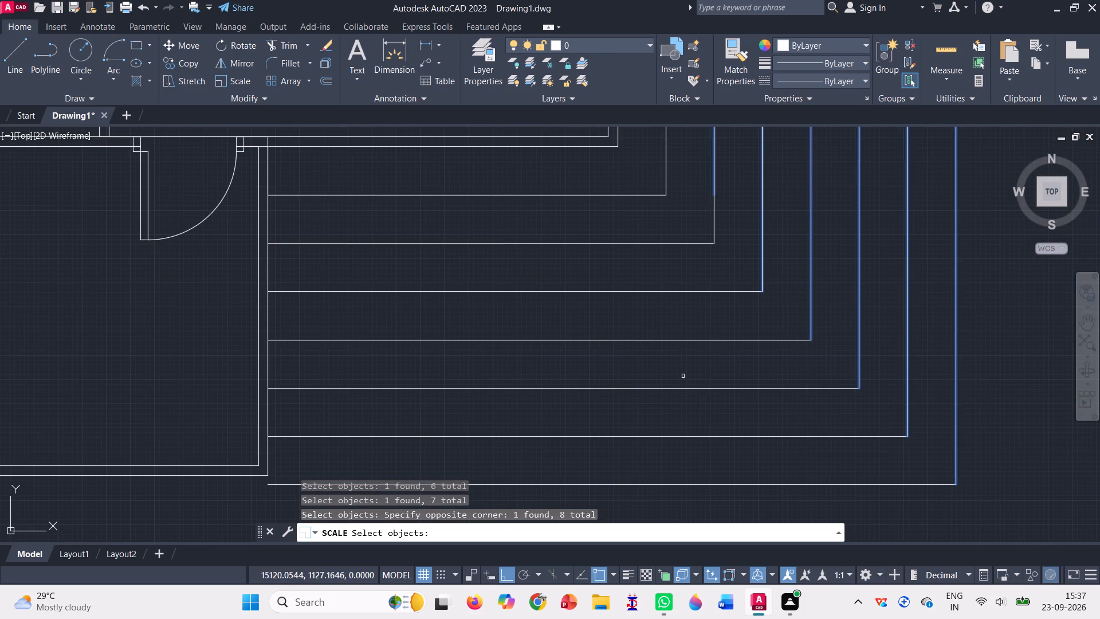
left_click(712, 217)
left_click(725, 243)
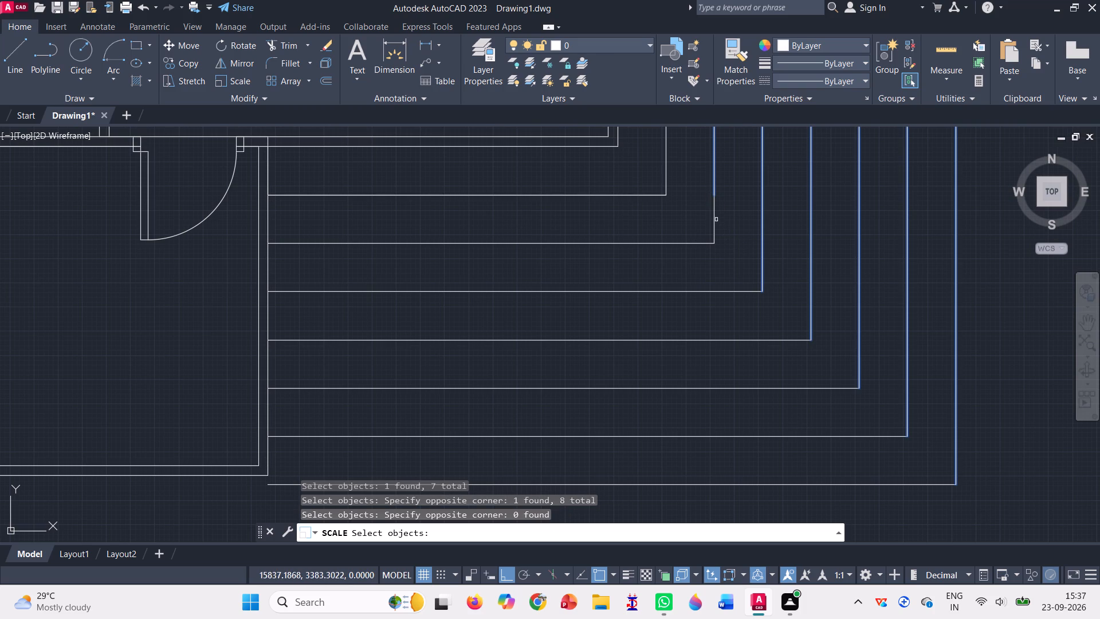
left_click(714, 218)
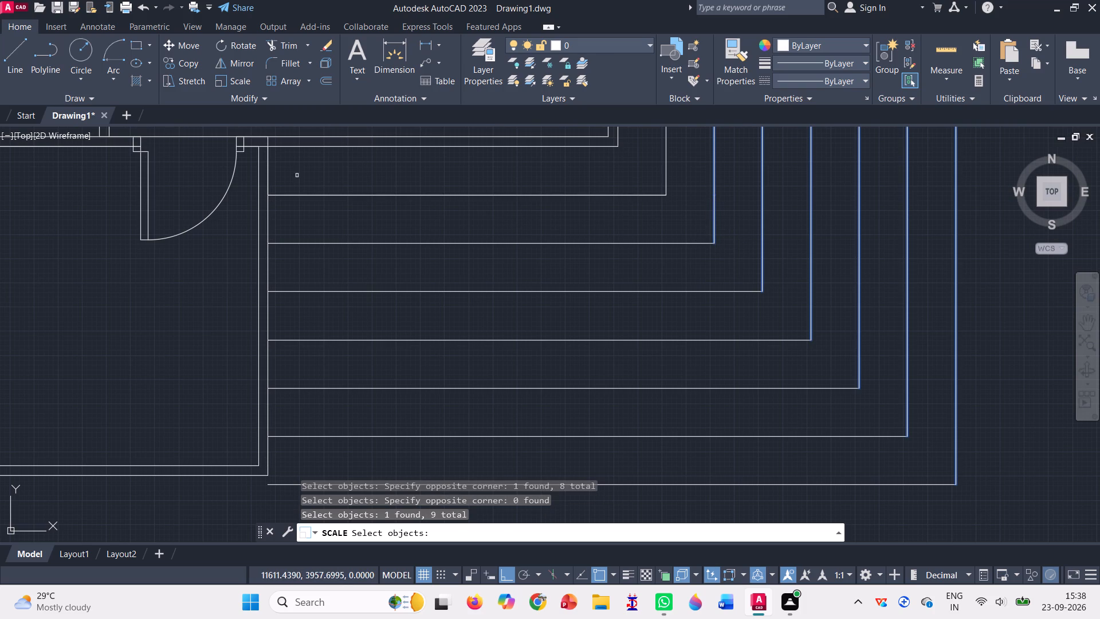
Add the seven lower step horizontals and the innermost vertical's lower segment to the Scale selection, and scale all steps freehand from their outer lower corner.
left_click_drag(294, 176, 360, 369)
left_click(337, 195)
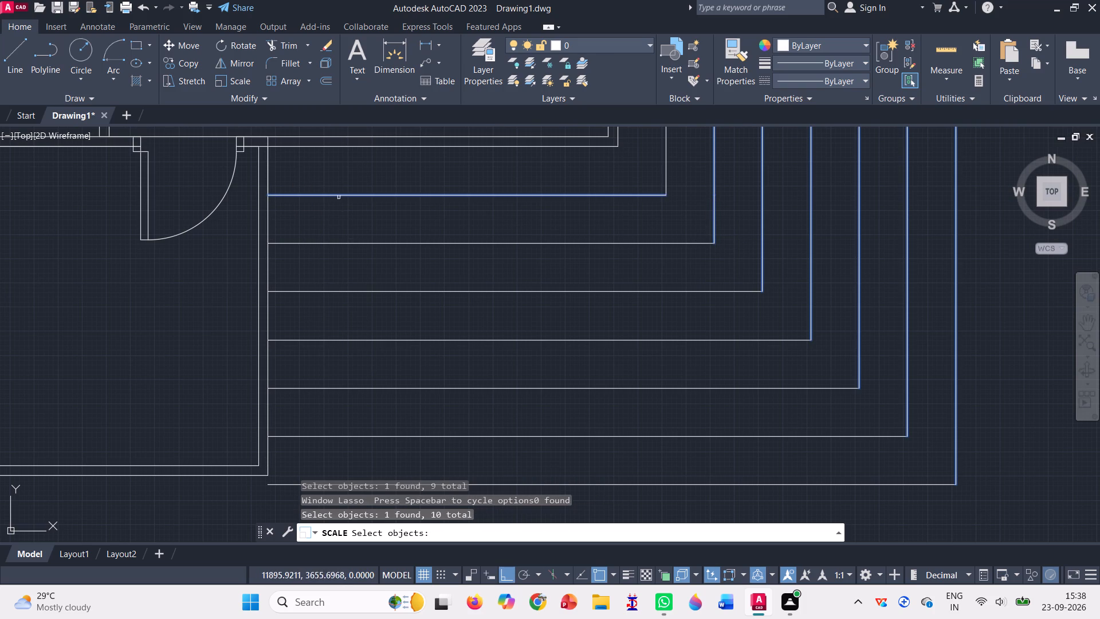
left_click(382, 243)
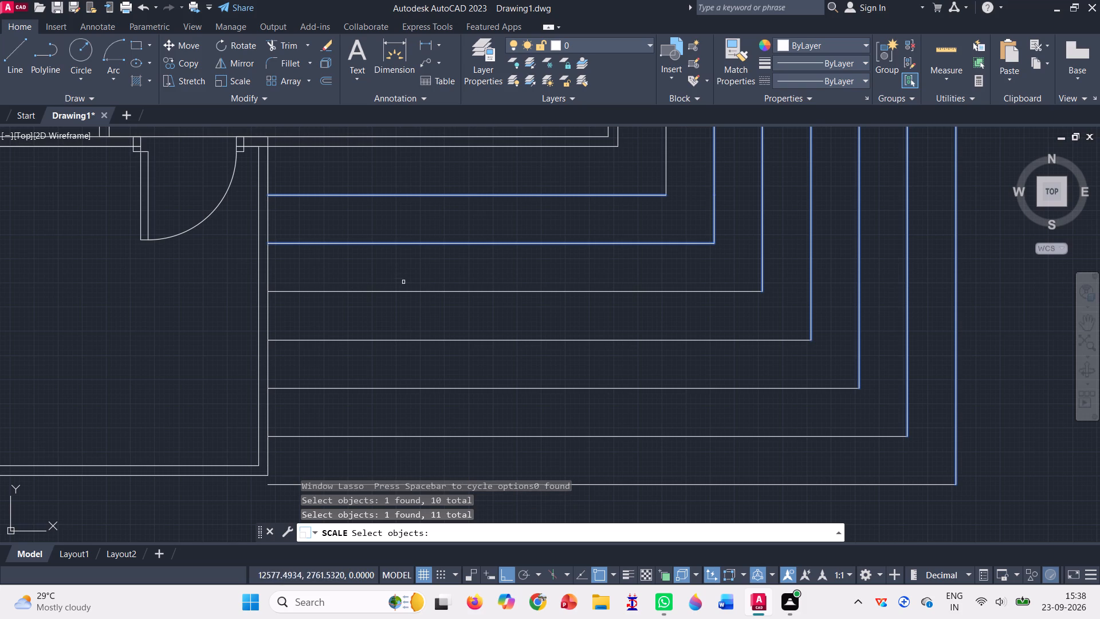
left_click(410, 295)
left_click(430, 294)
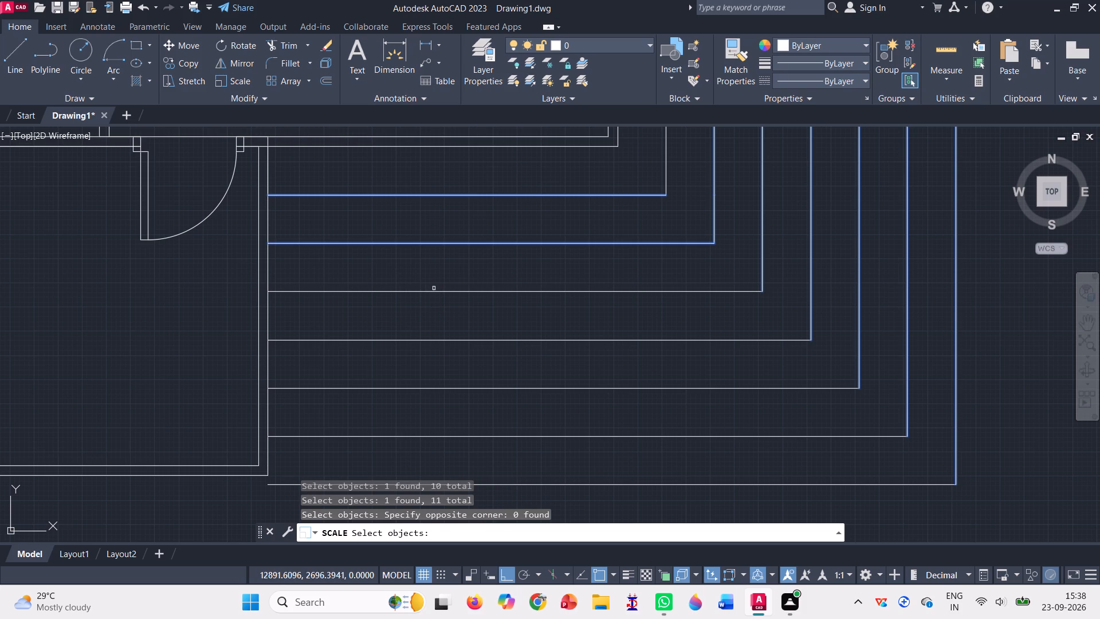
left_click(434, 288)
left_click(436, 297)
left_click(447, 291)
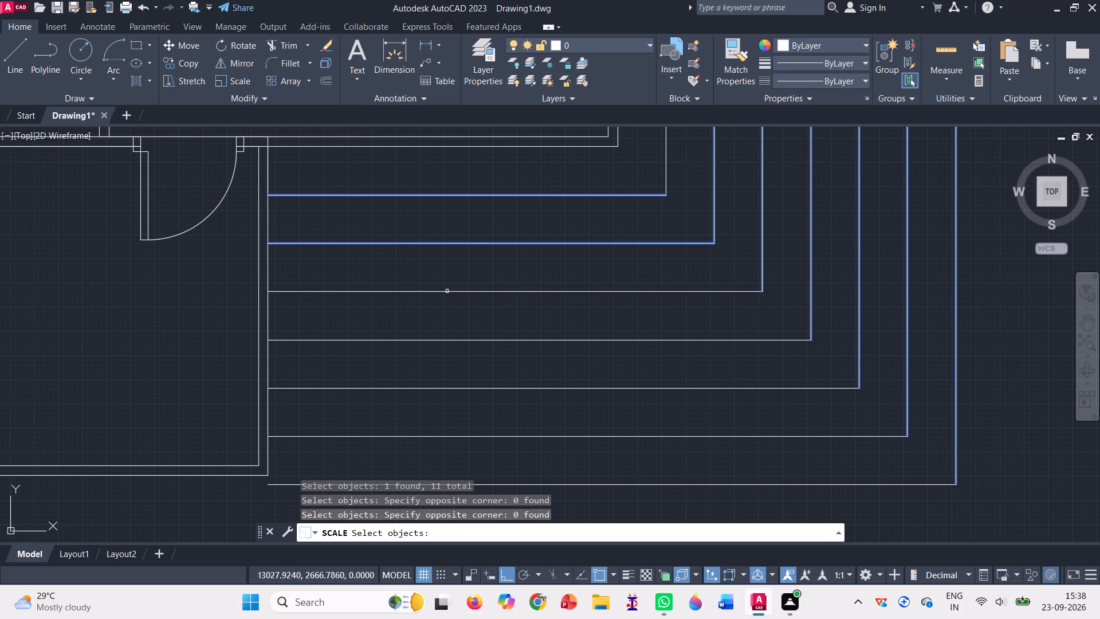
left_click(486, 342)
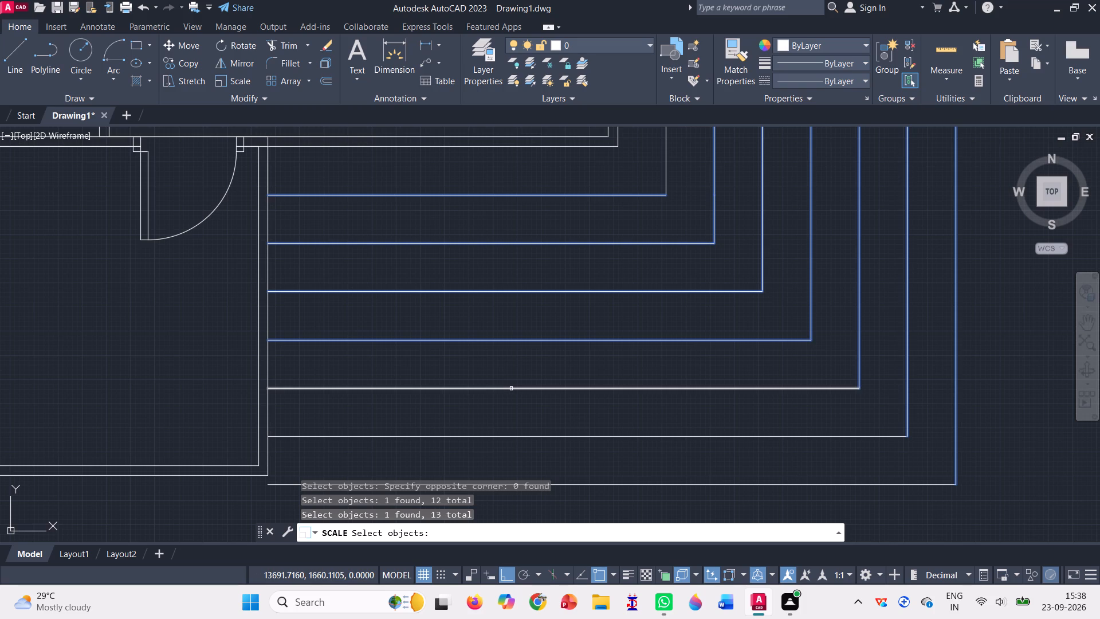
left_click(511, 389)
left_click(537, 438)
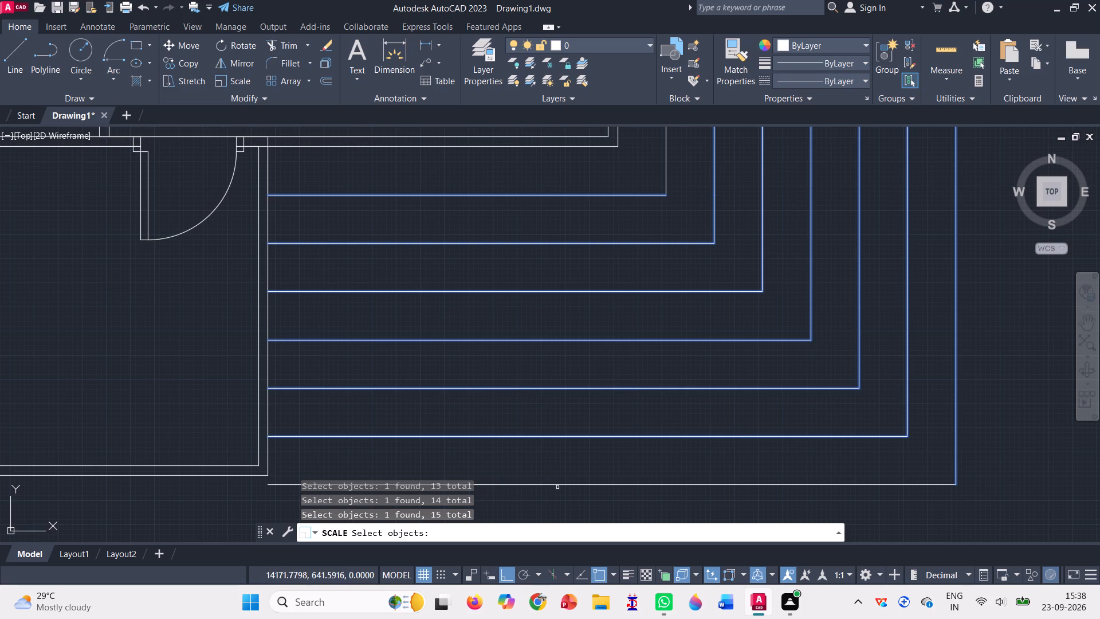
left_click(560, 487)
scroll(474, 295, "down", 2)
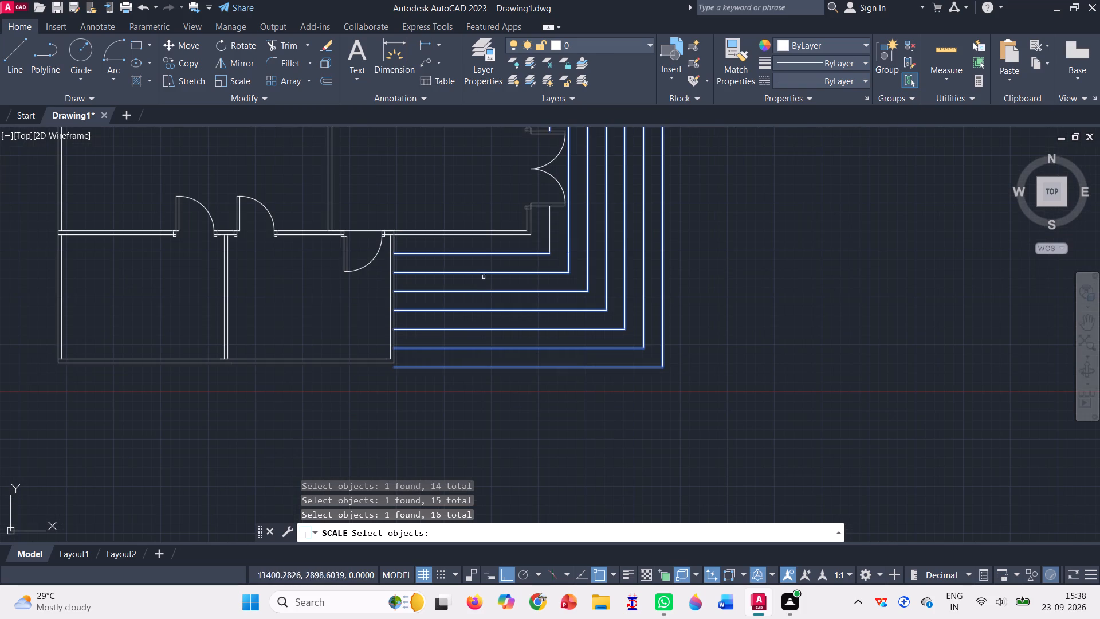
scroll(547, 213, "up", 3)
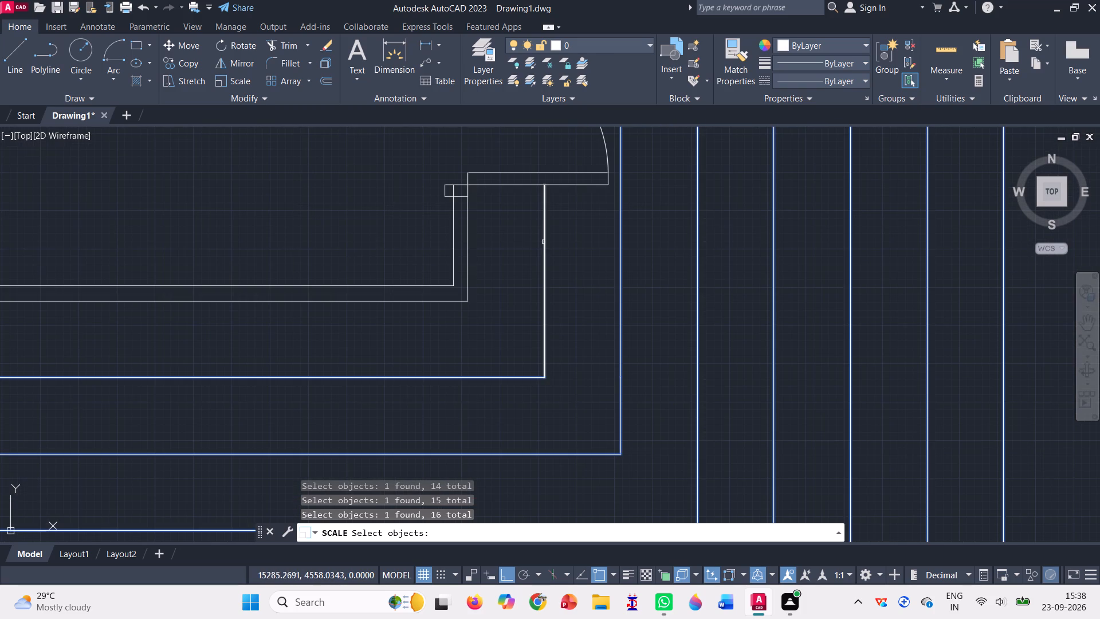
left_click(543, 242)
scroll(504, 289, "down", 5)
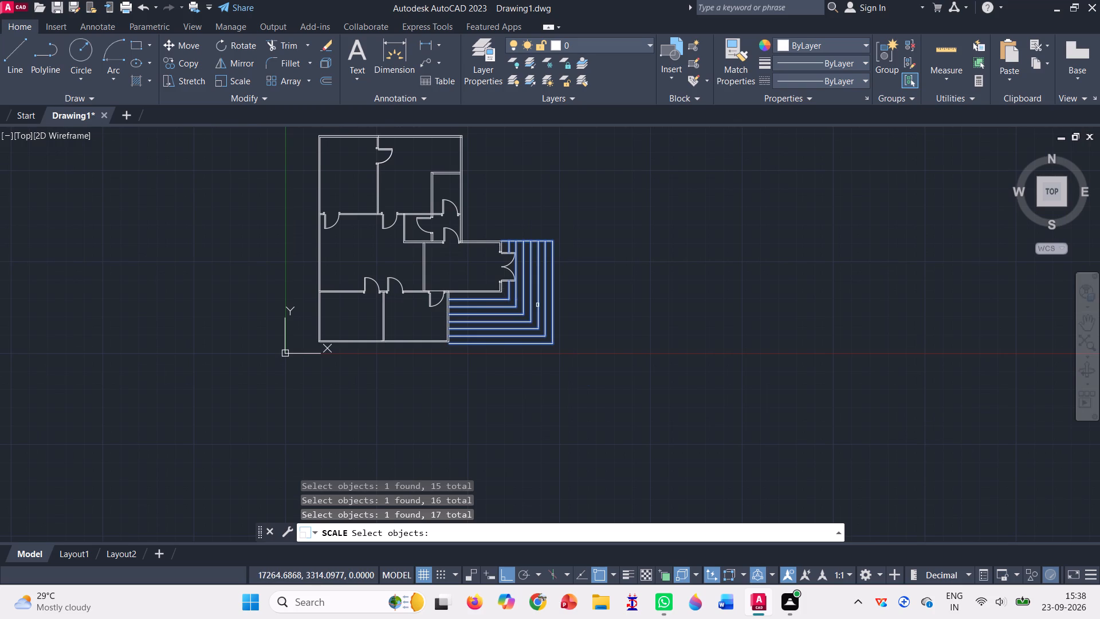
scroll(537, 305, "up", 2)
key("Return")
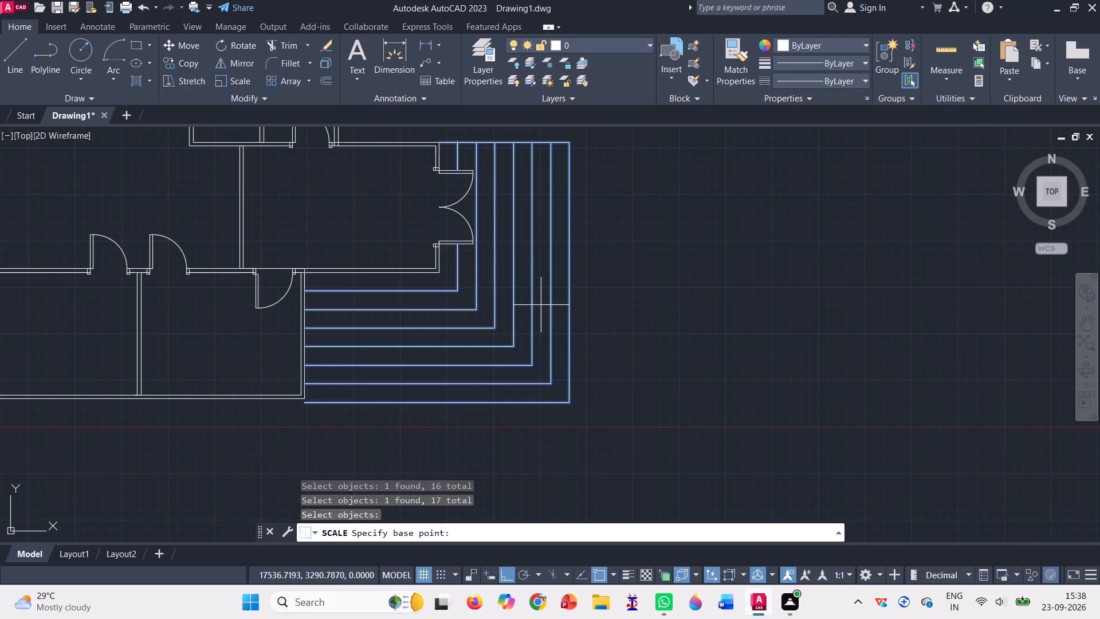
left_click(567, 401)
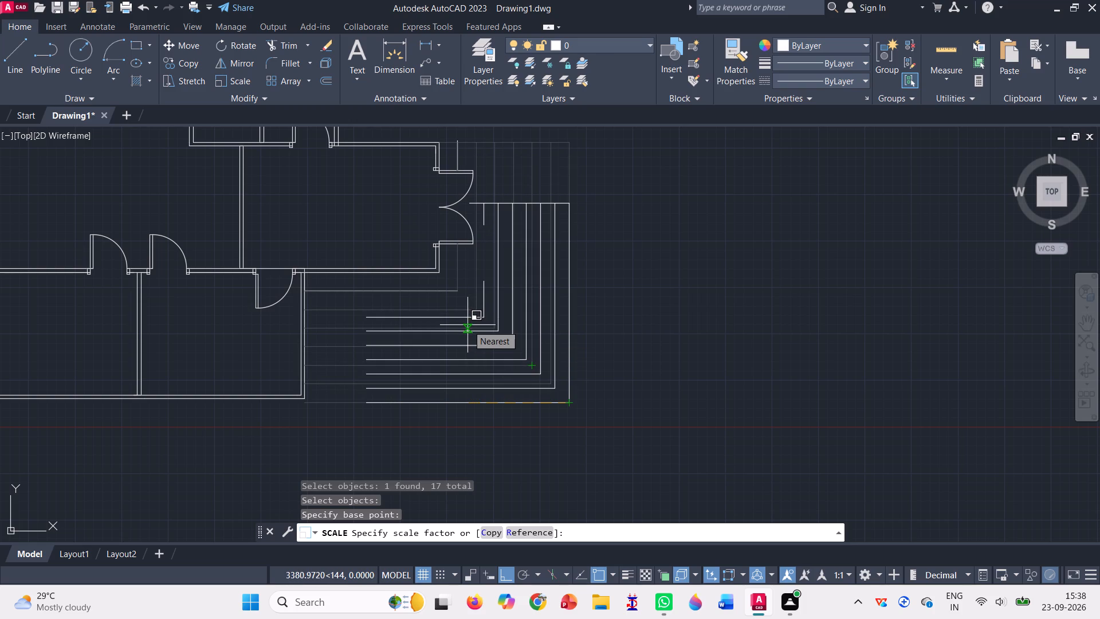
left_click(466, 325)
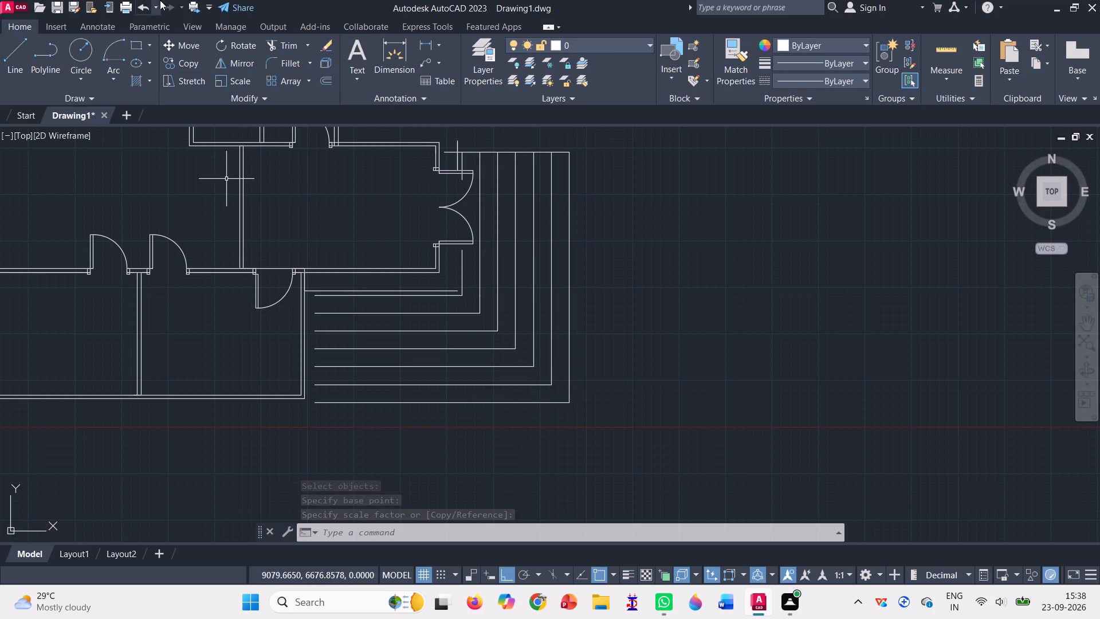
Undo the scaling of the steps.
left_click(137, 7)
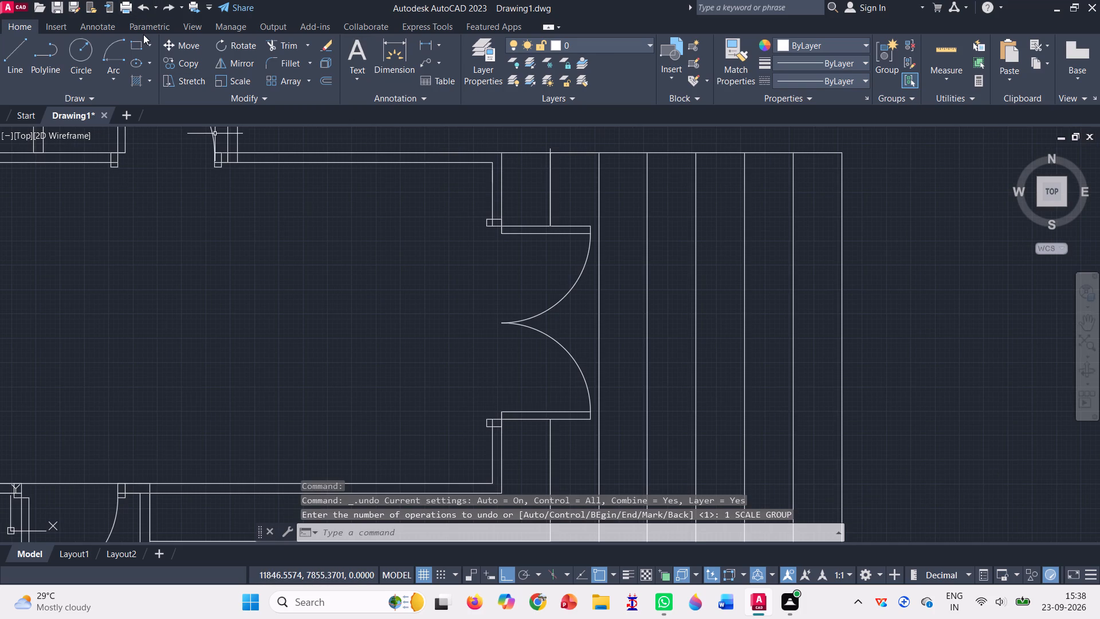
Trim away the three outermost steps: their verticals, the top line beyond the fourth vertical, and their lower horizontals.
scroll(423, 245, "down", 4)
scroll(455, 217, "up", 6)
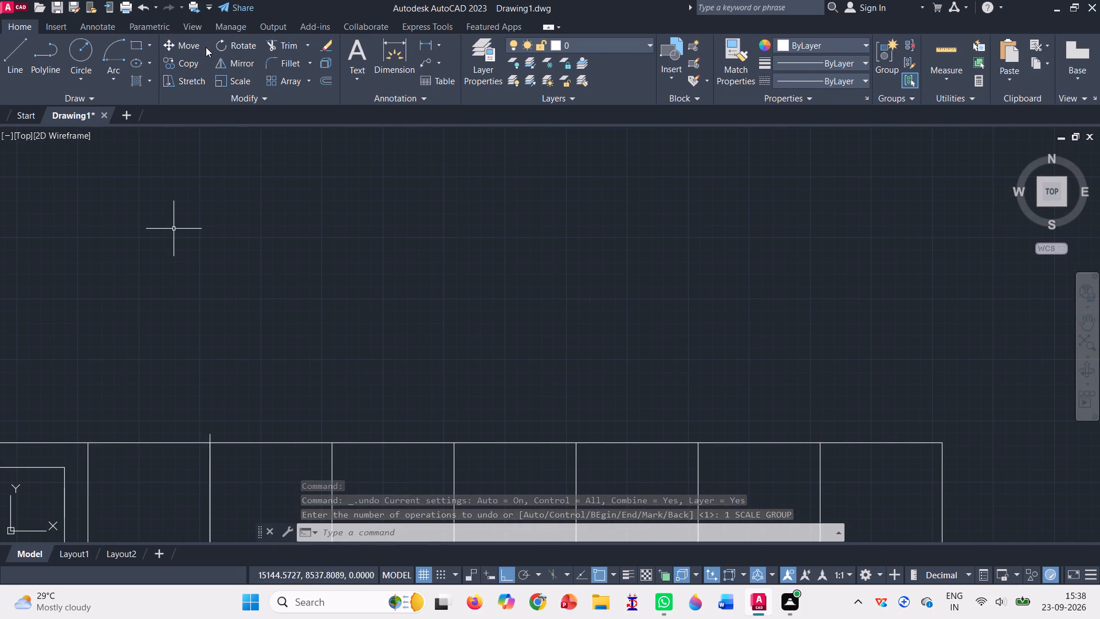
scroll(302, 158, "down", 4)
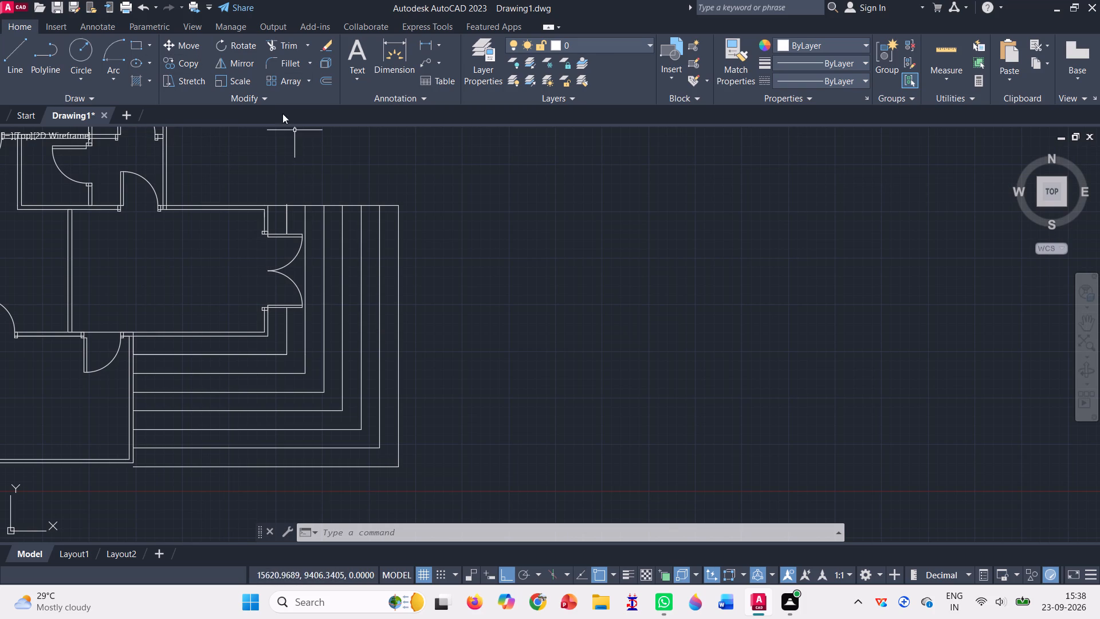
left_click(282, 41)
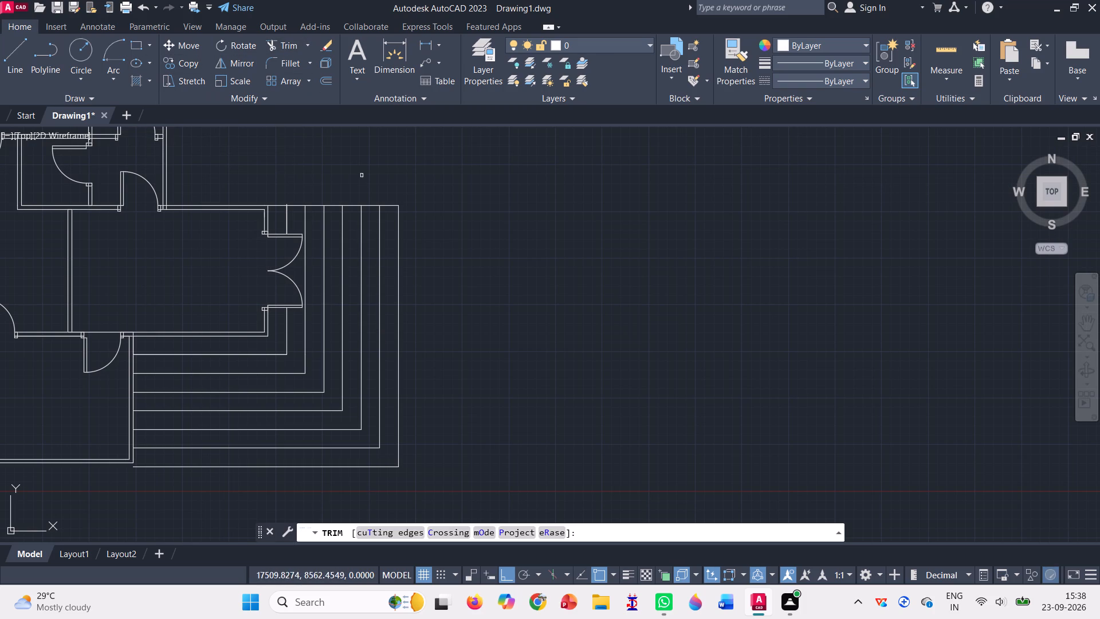
left_click_drag(357, 185, 404, 209)
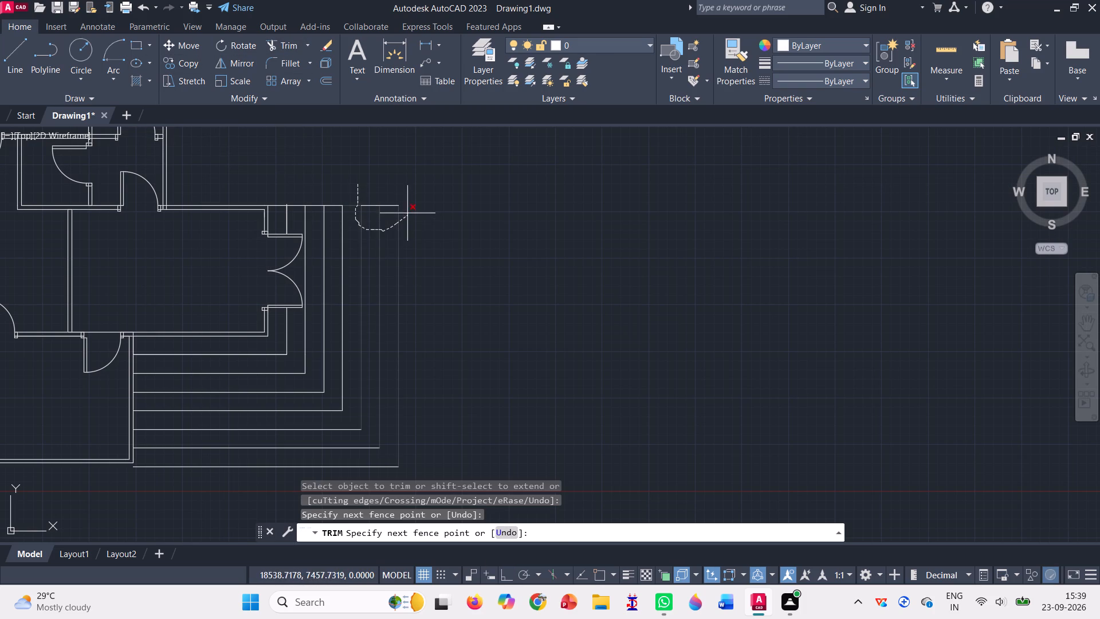
left_click_drag(404, 209, 380, 223)
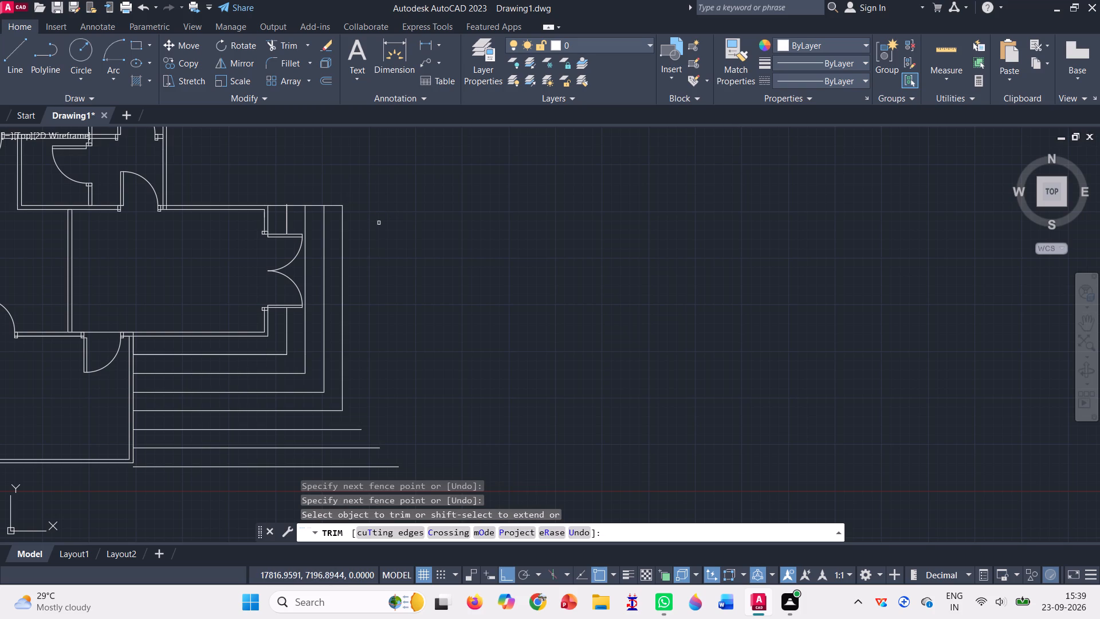
left_click_drag(358, 414, 334, 471)
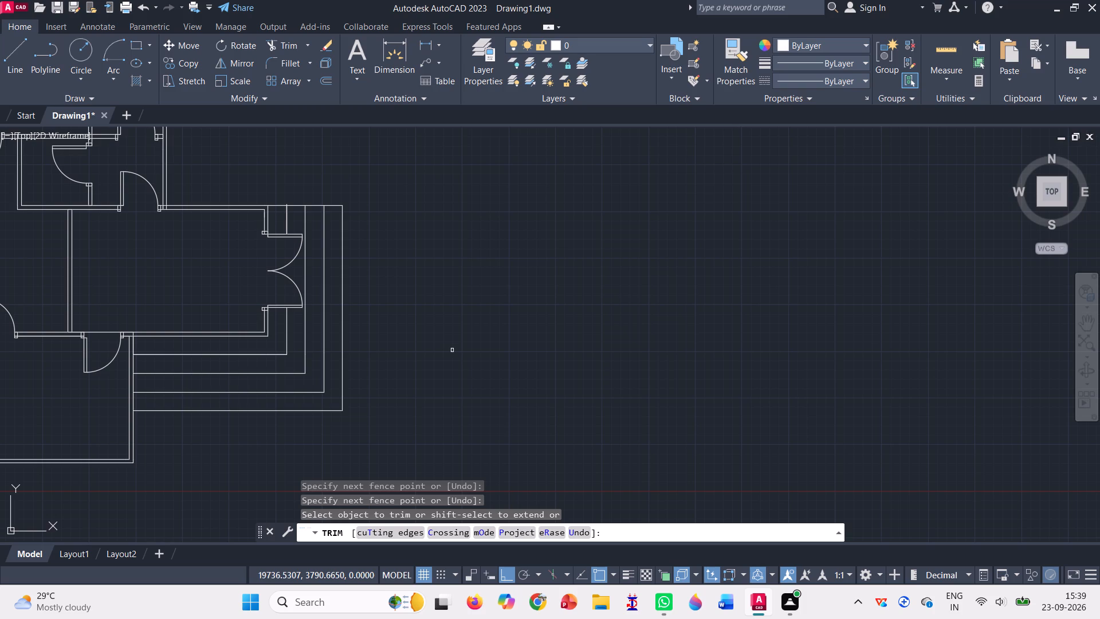
Draw a closed 3000 by 100 horizontal rectangle with lines in the empty area beyond the plan's upper outer wall.
scroll(452, 350, "down", 3)
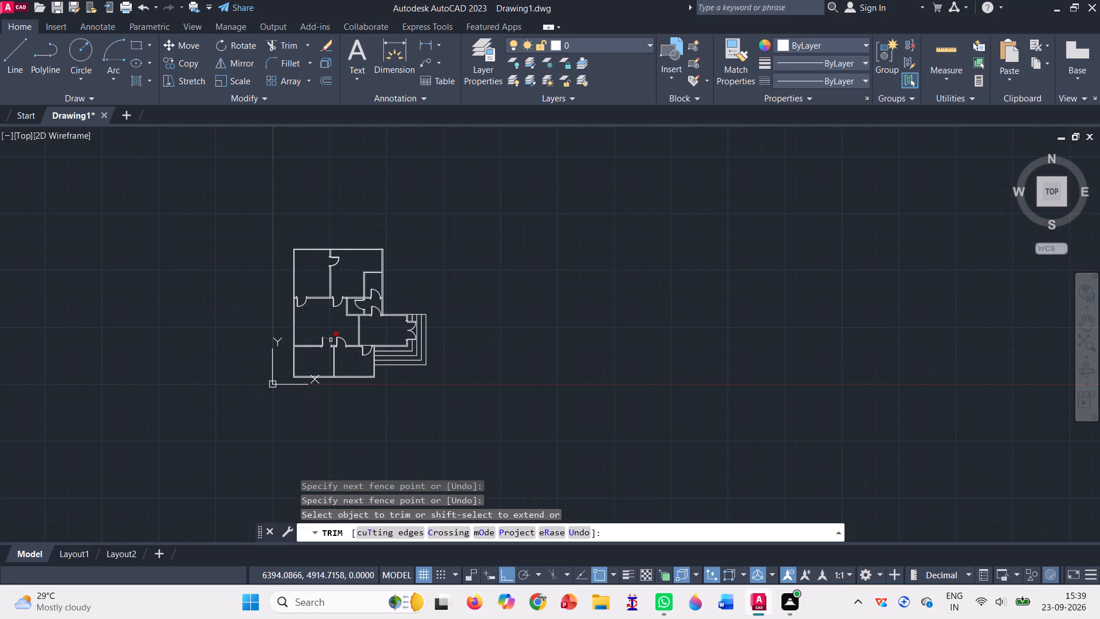
scroll(245, 381, "up", 1)
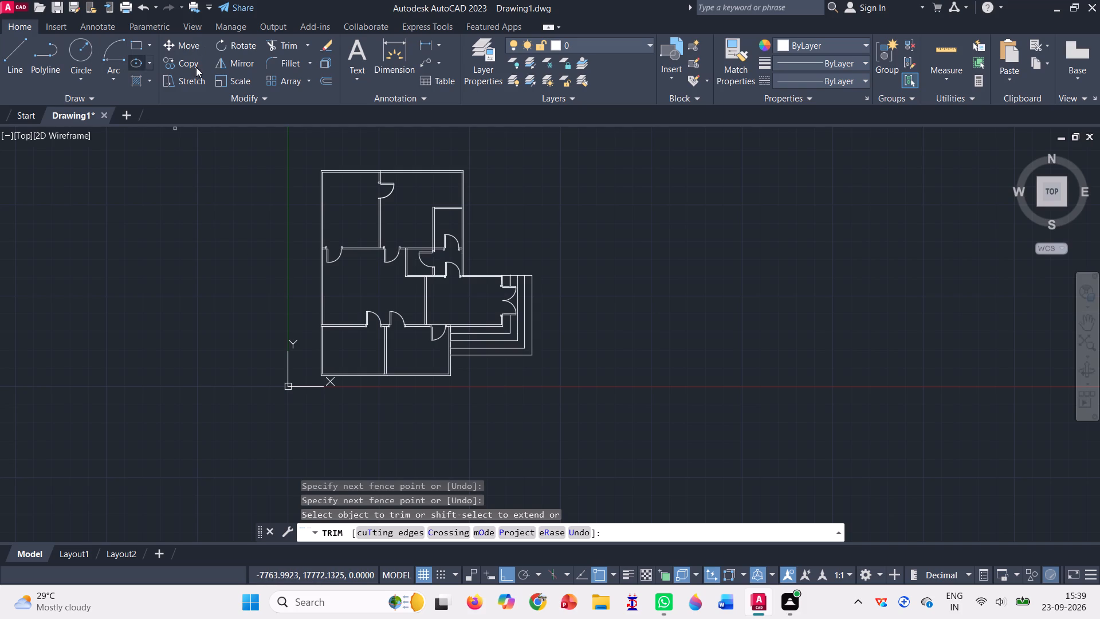
left_click(10, 62)
scroll(329, 159, "up", 2)
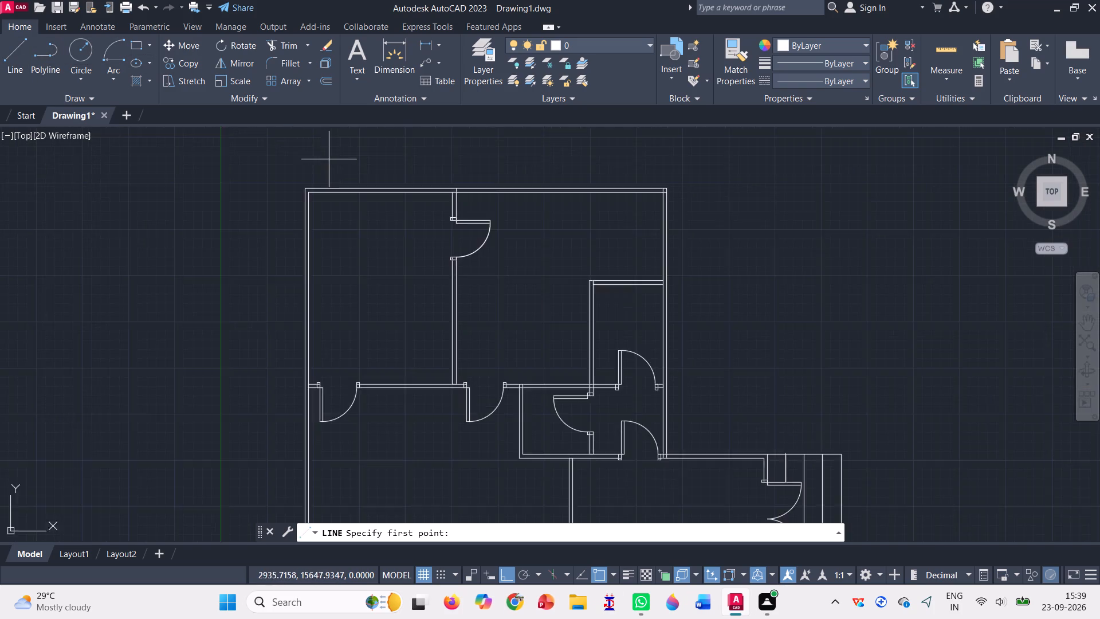
scroll(329, 159, "up", 1)
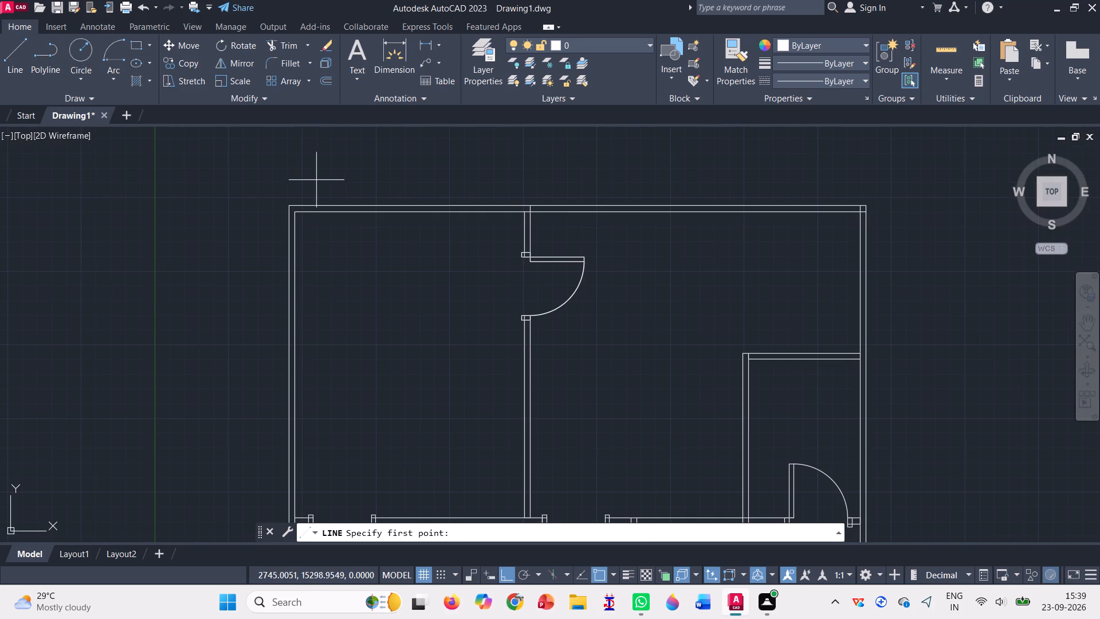
scroll(316, 180, "up", 1)
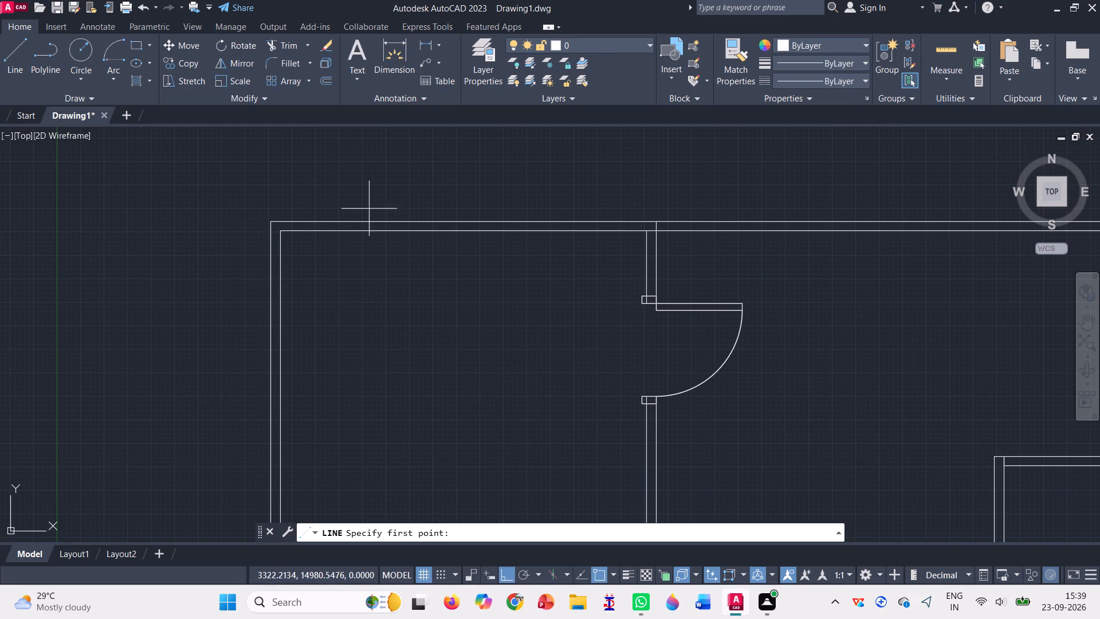
scroll(371, 199, "down", 2)
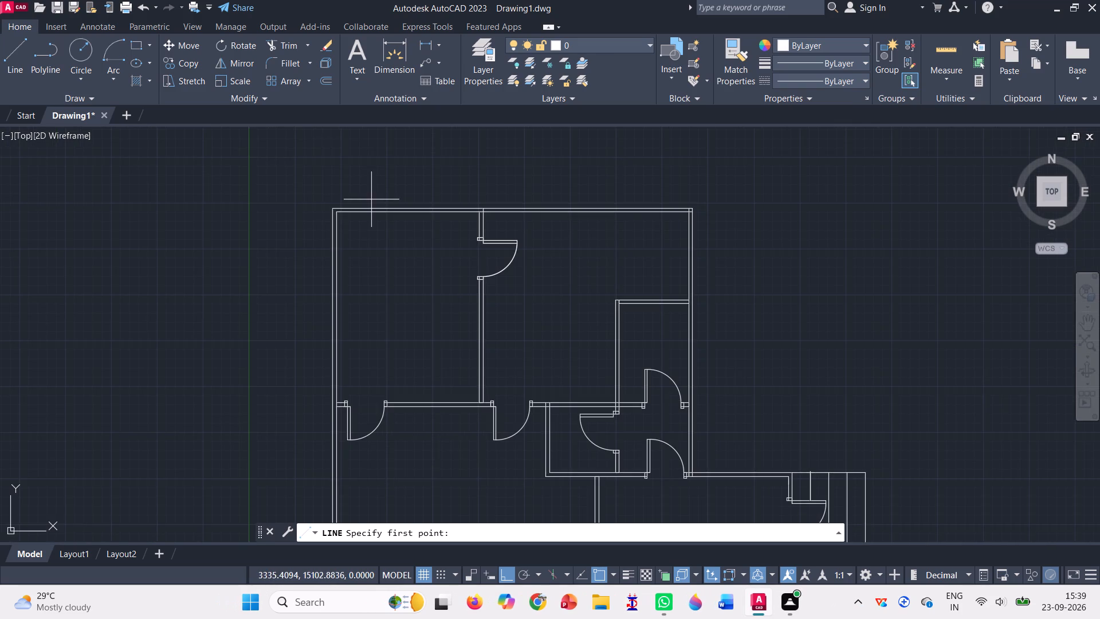
scroll(371, 199, "down", 2)
left_click(615, 238)
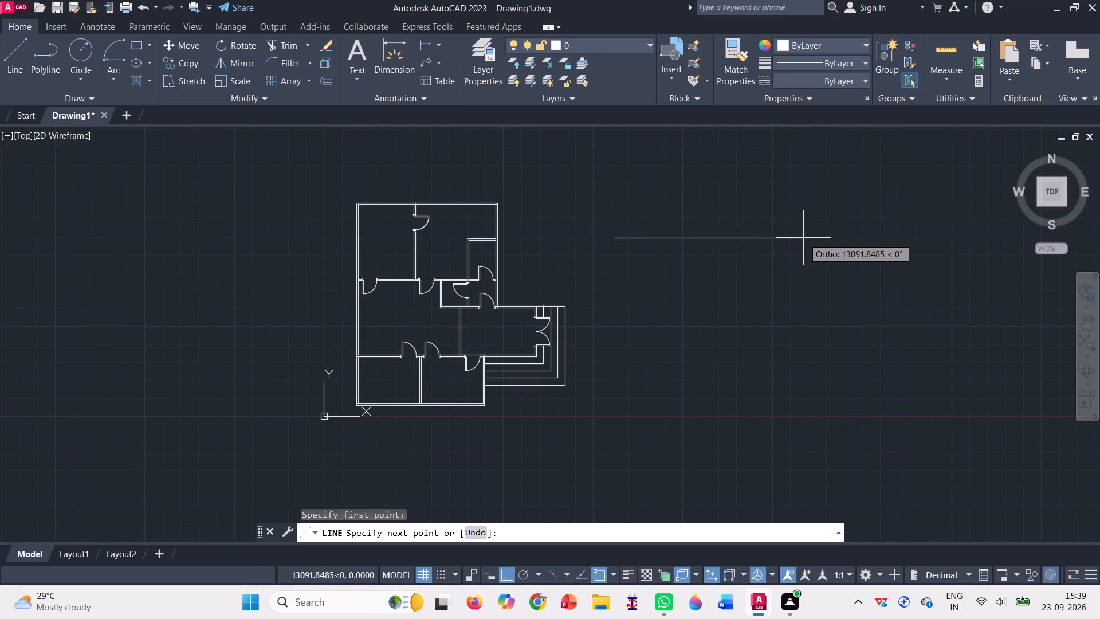
type("3000")
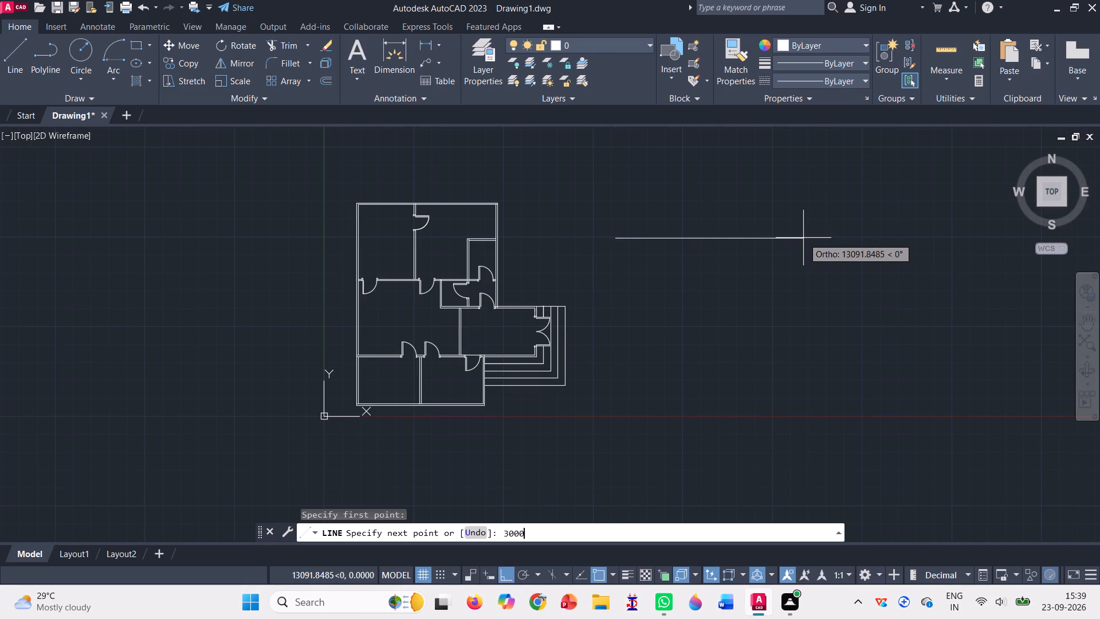
key("Return")
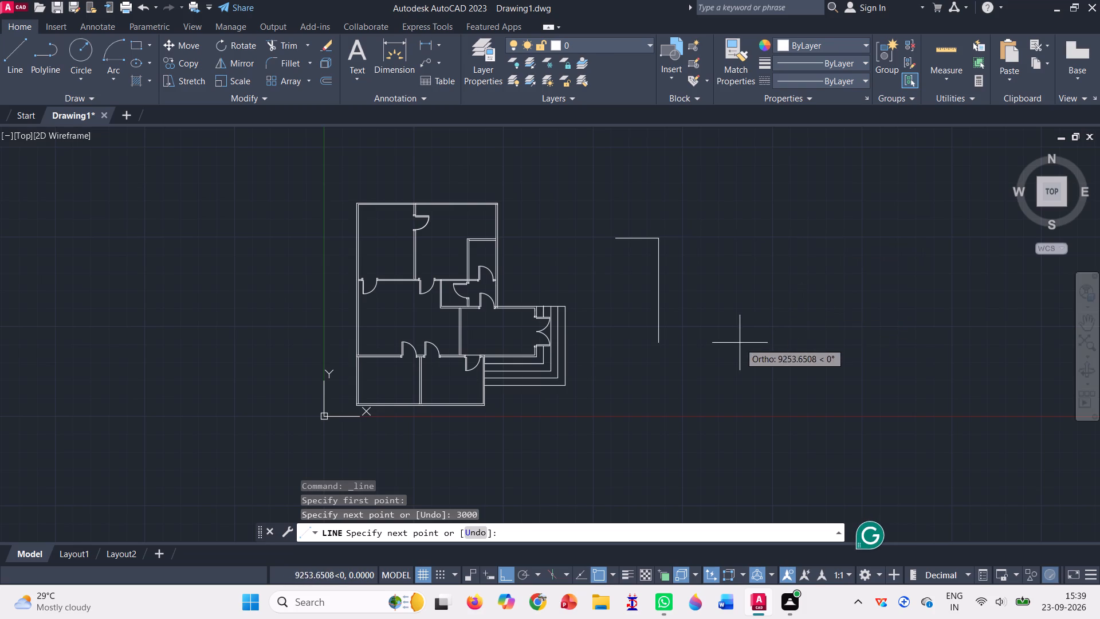
type("100")
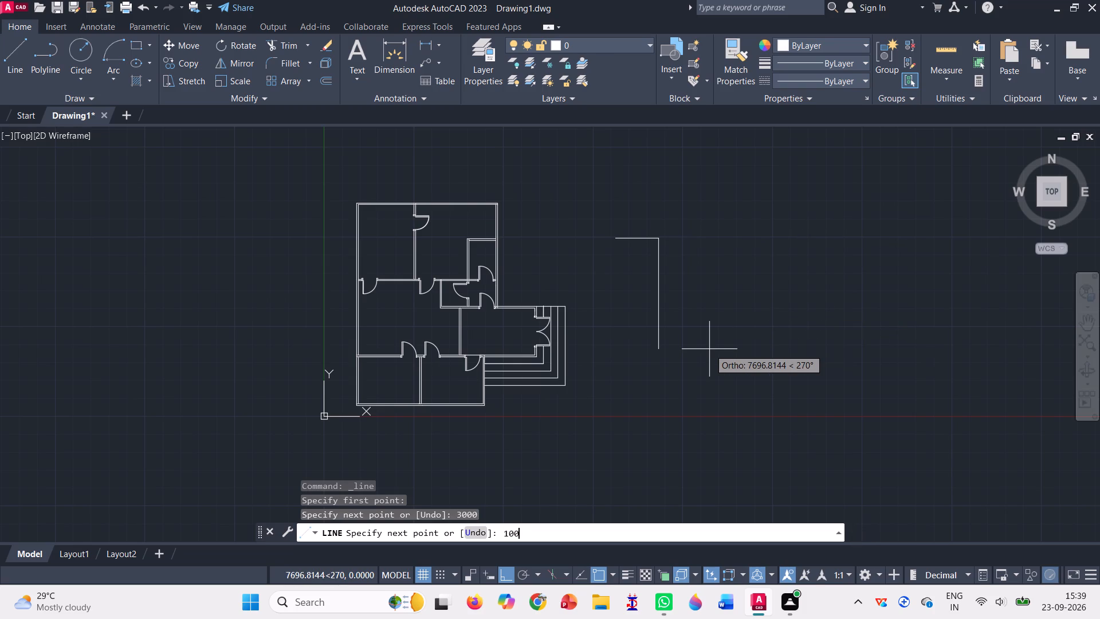
key("Return")
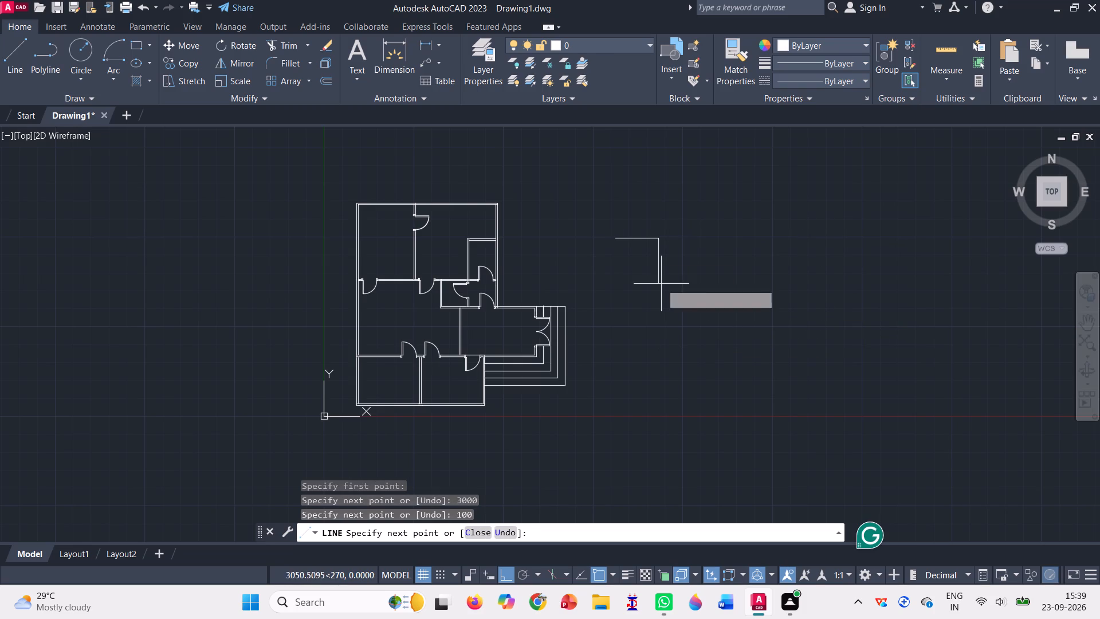
type("3000")
key("Return")
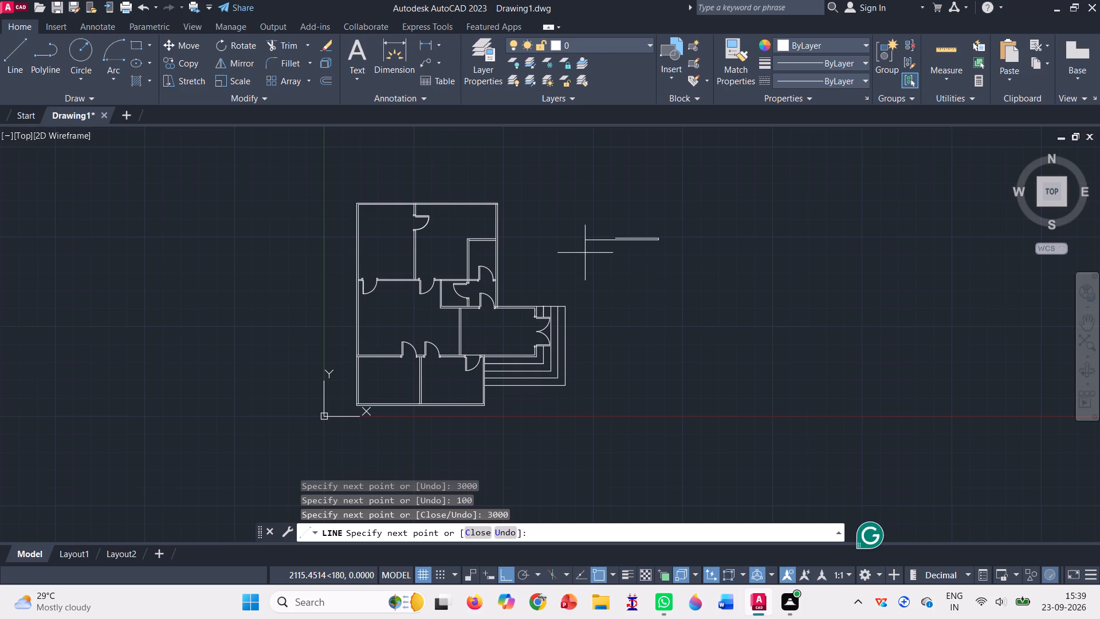
type("100")
key("Return")
key("Return")
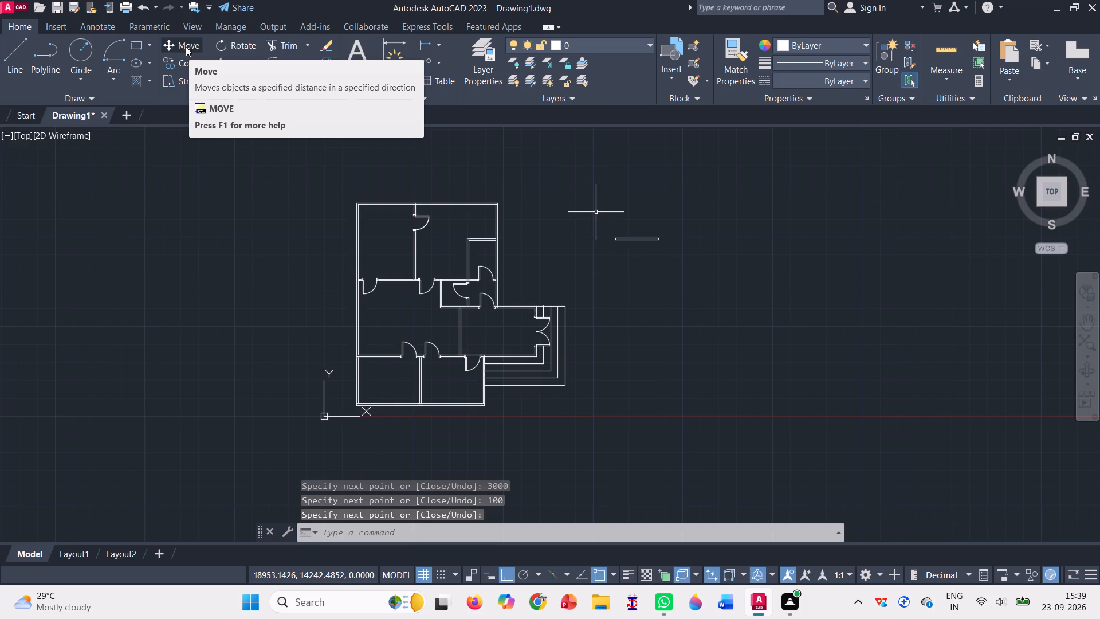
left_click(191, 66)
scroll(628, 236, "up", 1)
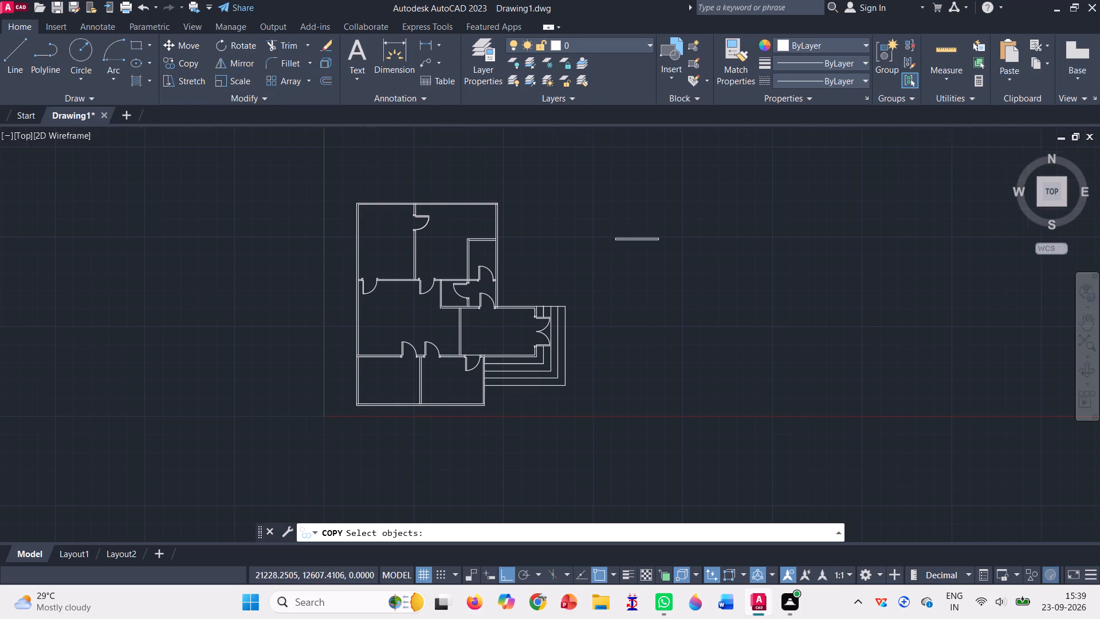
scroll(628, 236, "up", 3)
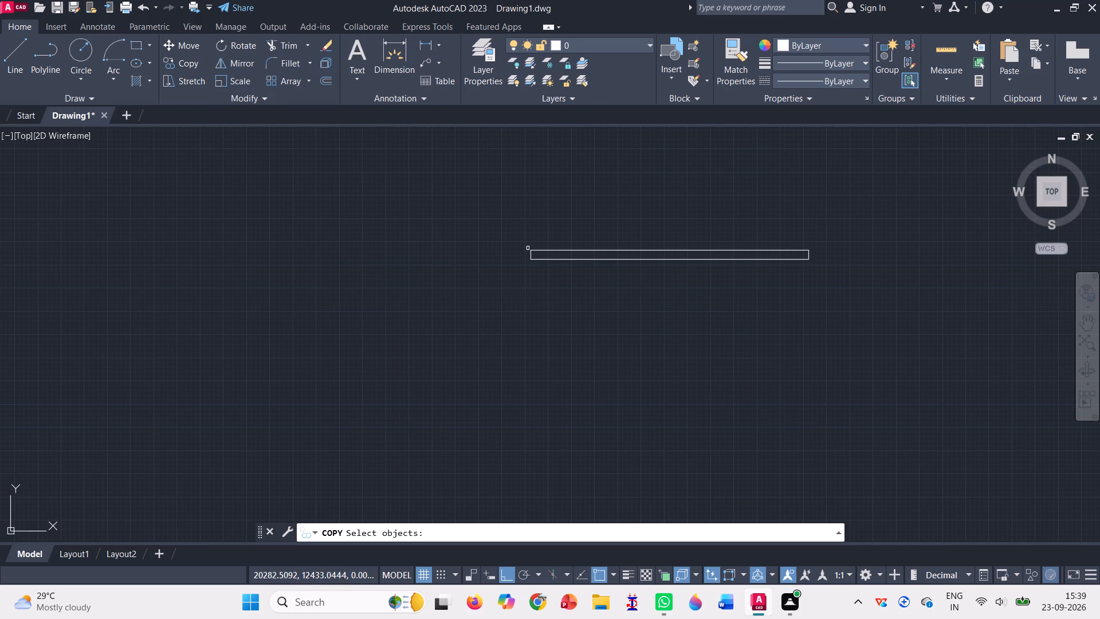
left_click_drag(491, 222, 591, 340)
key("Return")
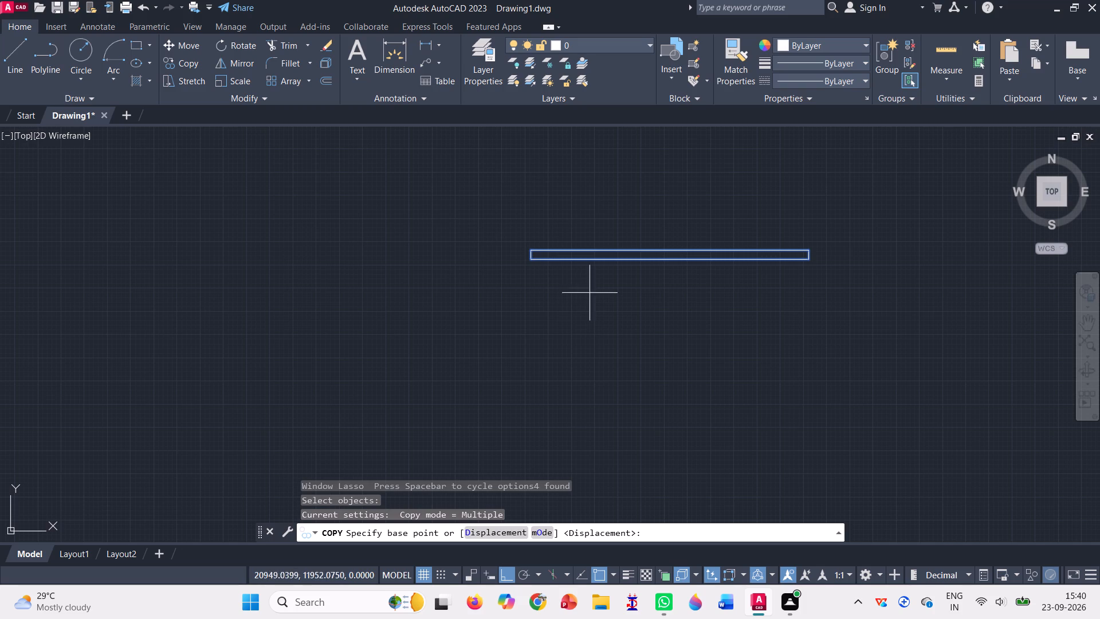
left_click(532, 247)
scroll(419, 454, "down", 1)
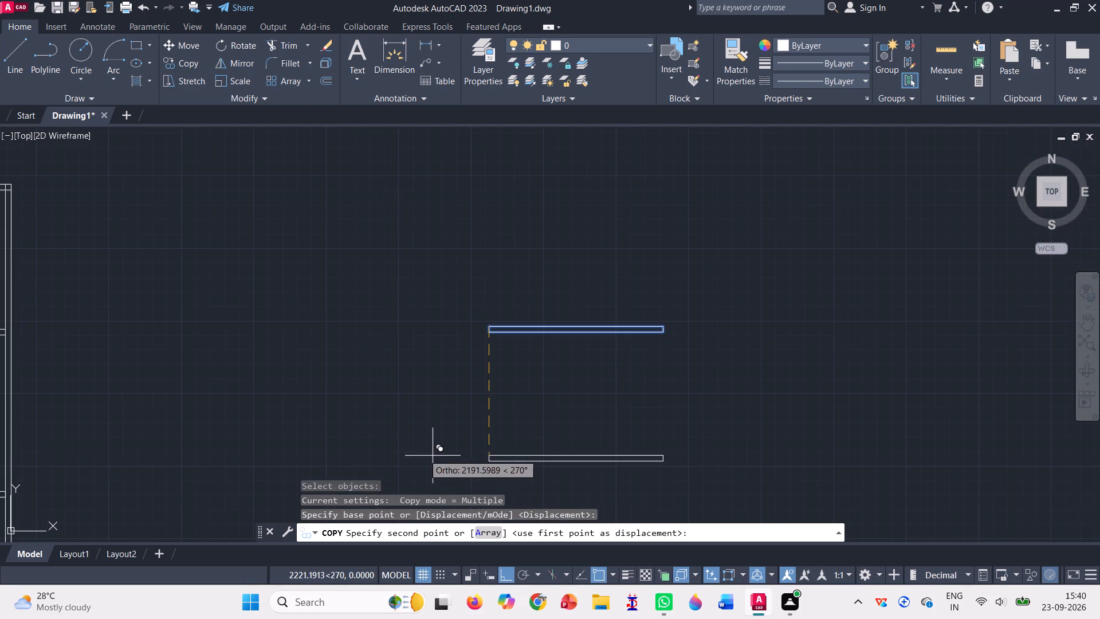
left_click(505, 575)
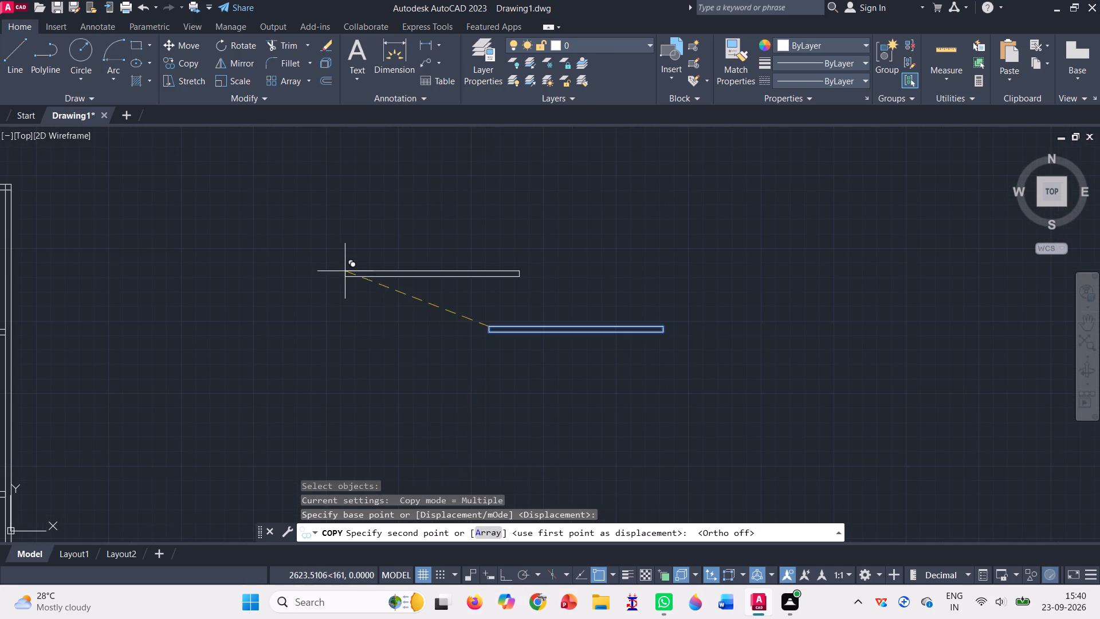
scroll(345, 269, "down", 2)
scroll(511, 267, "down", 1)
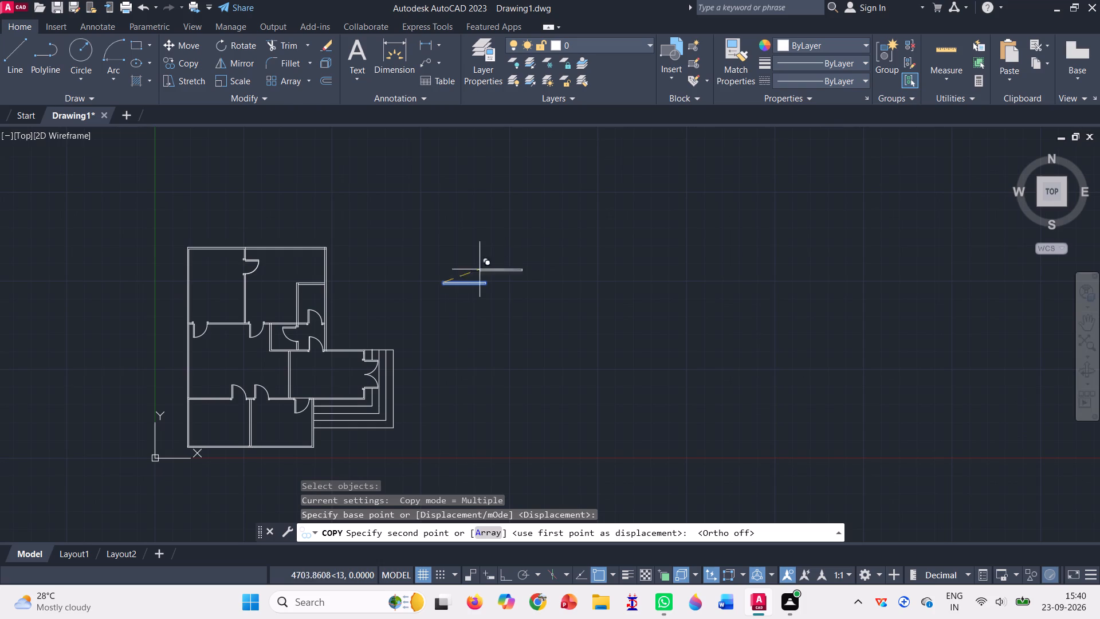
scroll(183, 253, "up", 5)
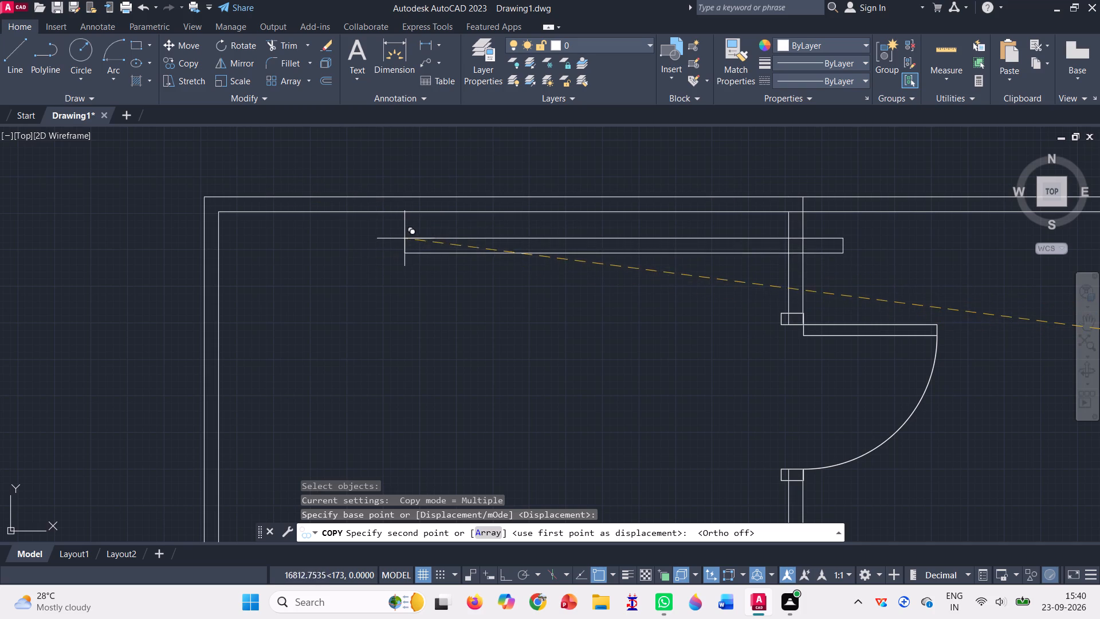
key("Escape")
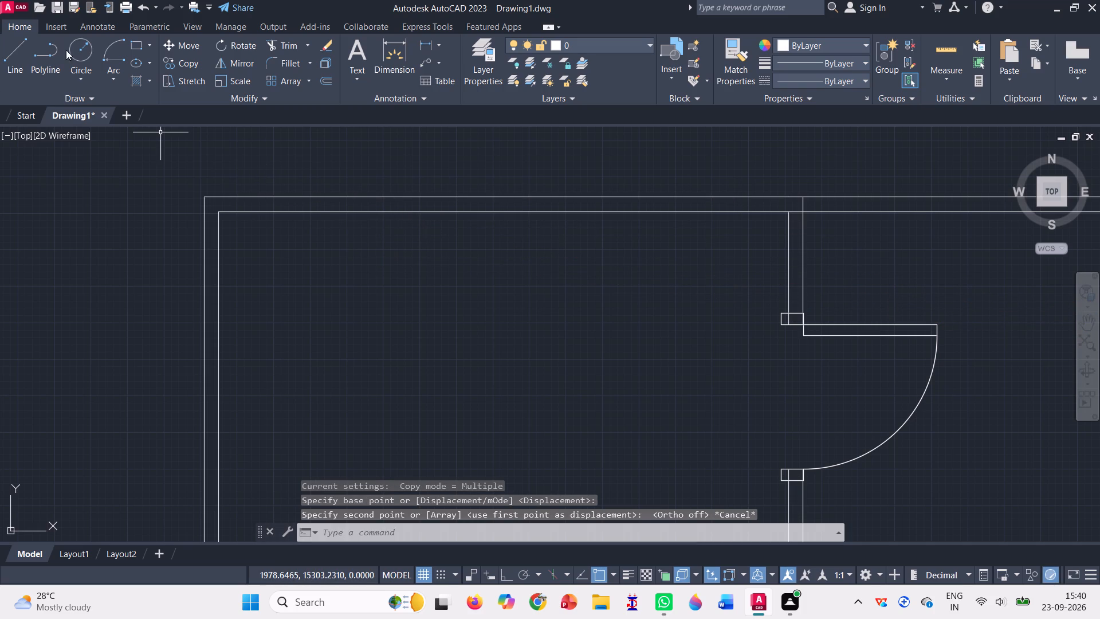
Draw a closed rectangle about 2073 by 100 with lines between the two faces of the upper-left room's top outer wall.
left_click(19, 62)
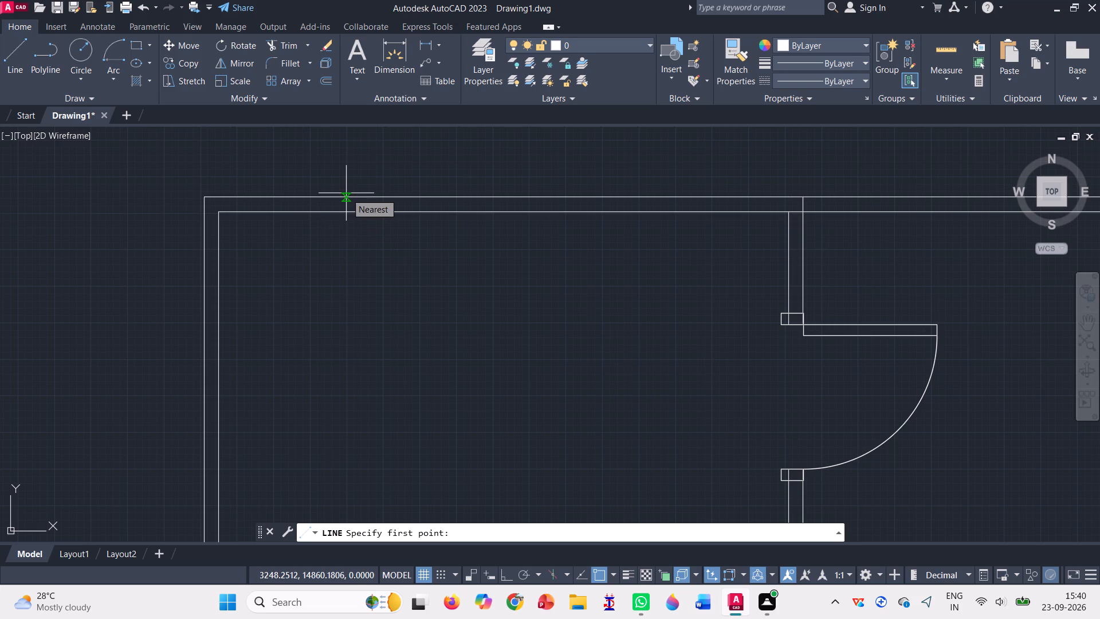
left_click(344, 197)
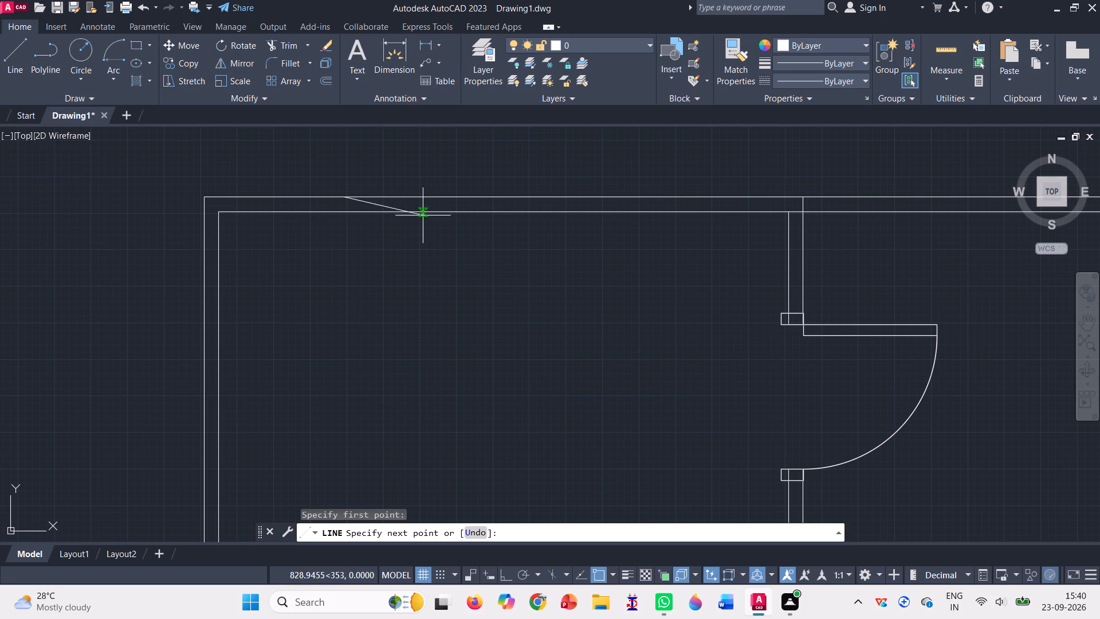
left_click(342, 216)
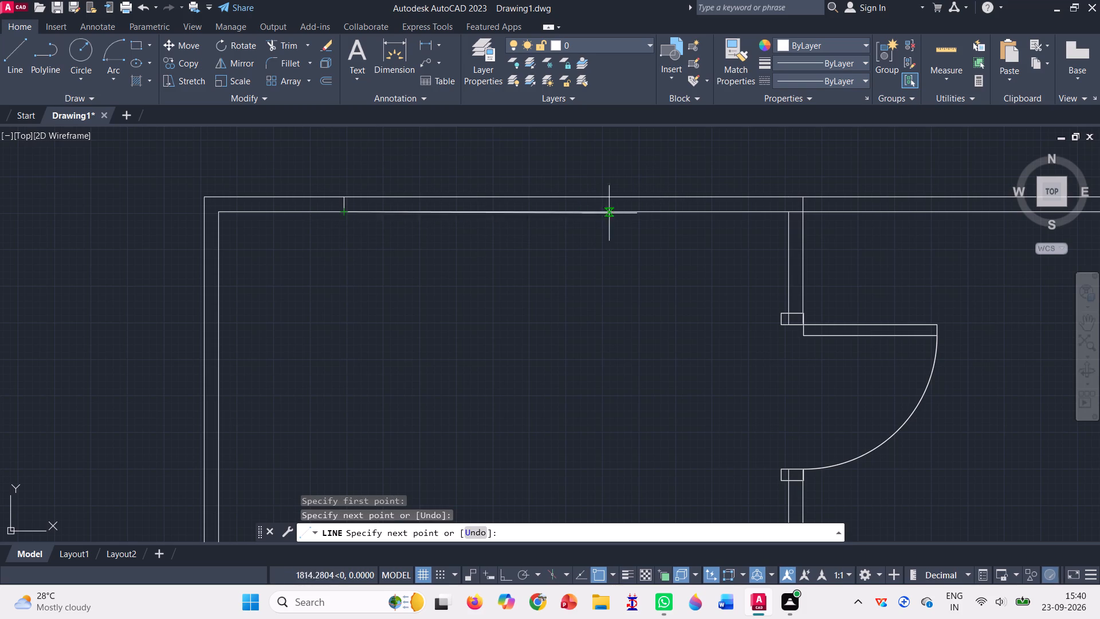
left_click(647, 211)
left_click(648, 197)
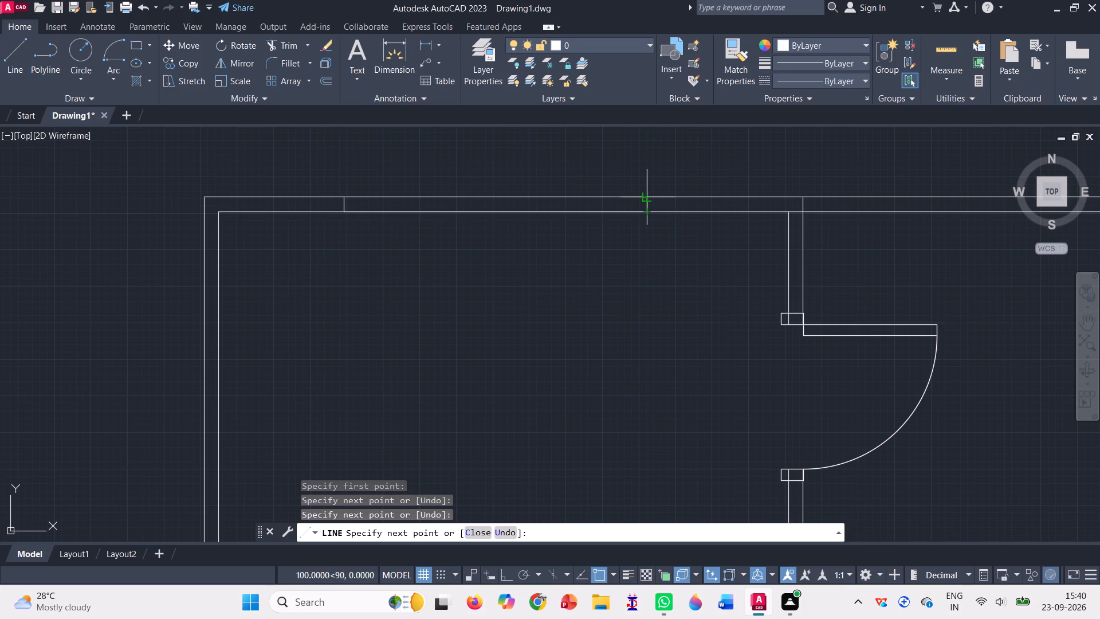
left_click(343, 197)
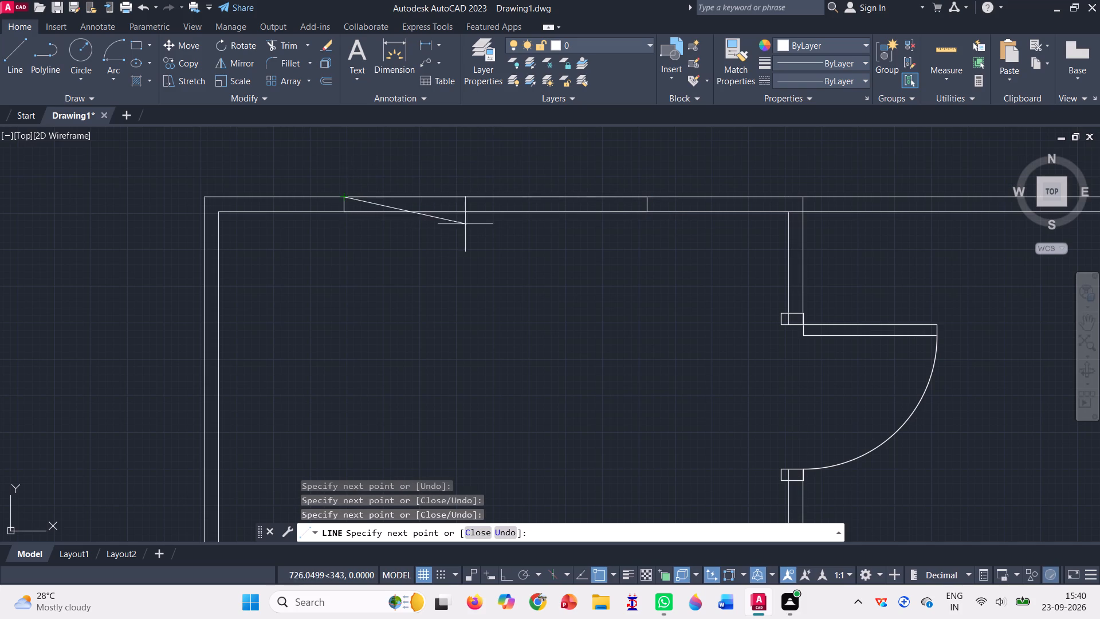
key("Escape")
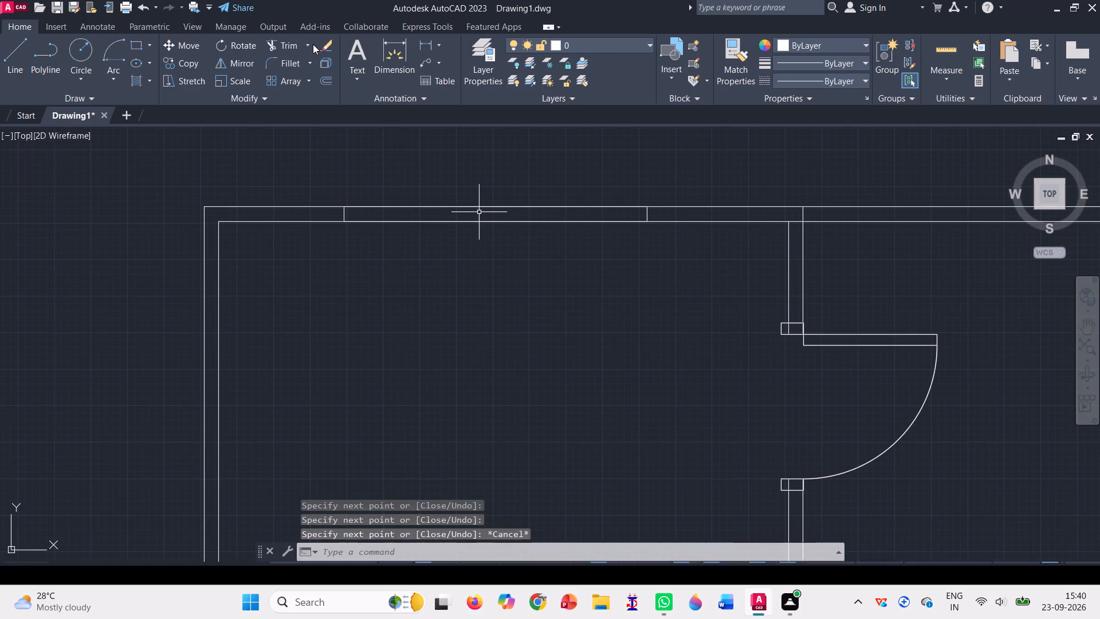
Copy the new wall rectangle's four lines from its upper-left corner about 5656 along the top outer wall into the upper-right room's stretch.
left_click(186, 61)
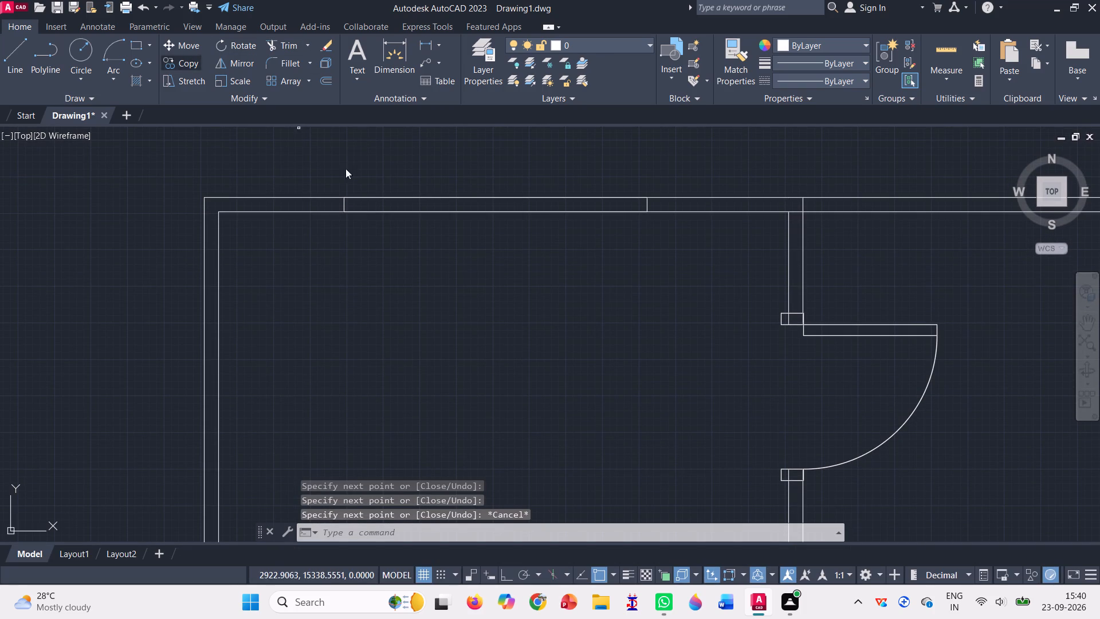
scroll(415, 204, "up", 2)
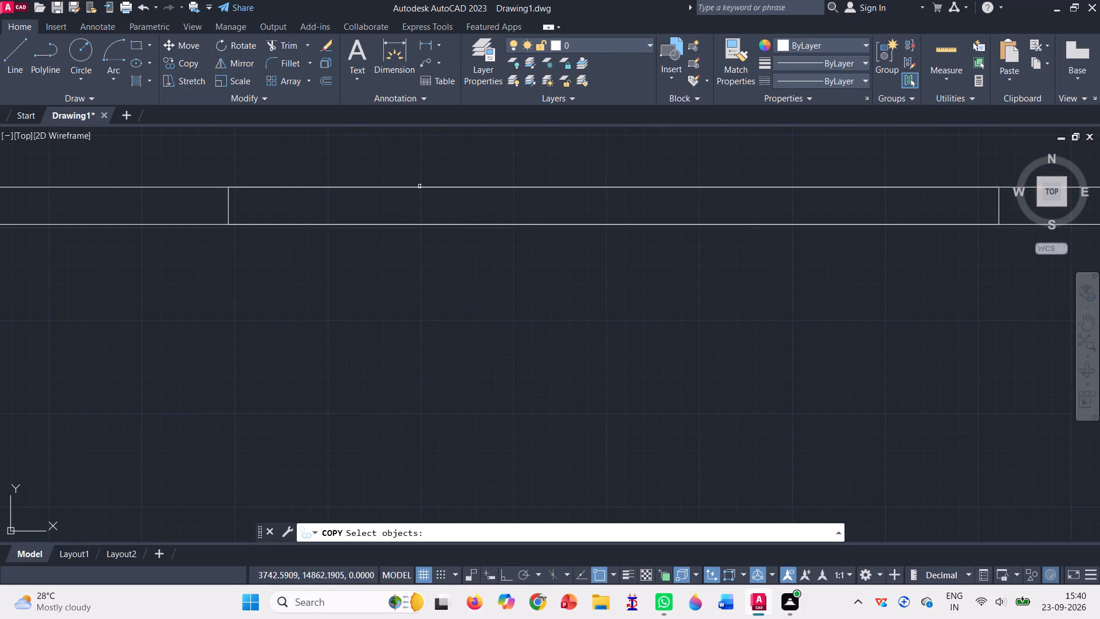
left_click(419, 186)
left_click(228, 205)
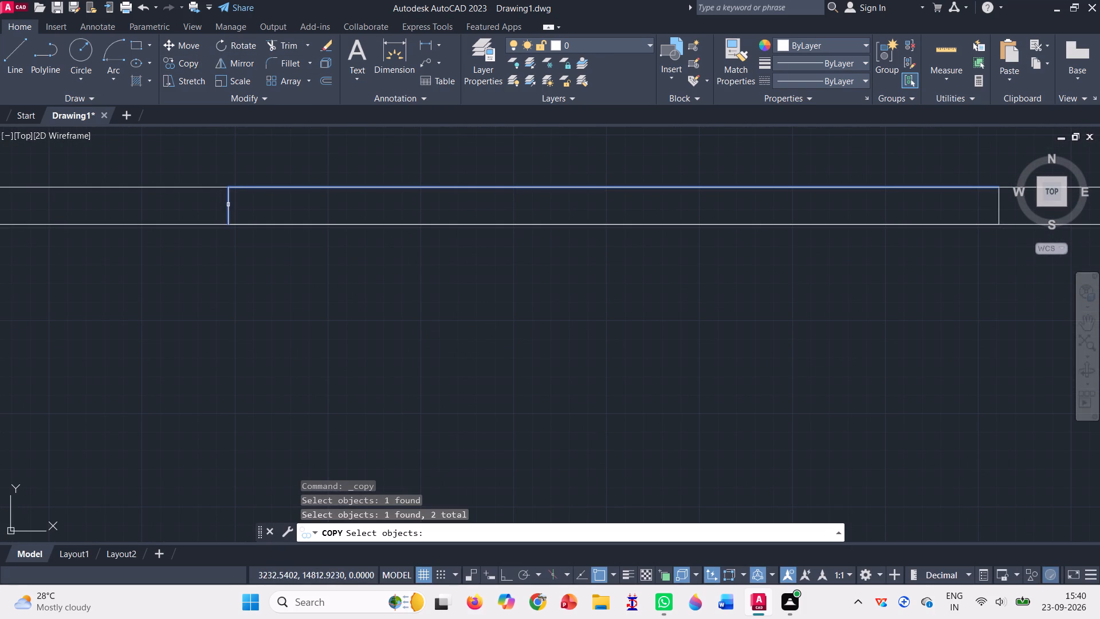
left_click(266, 225)
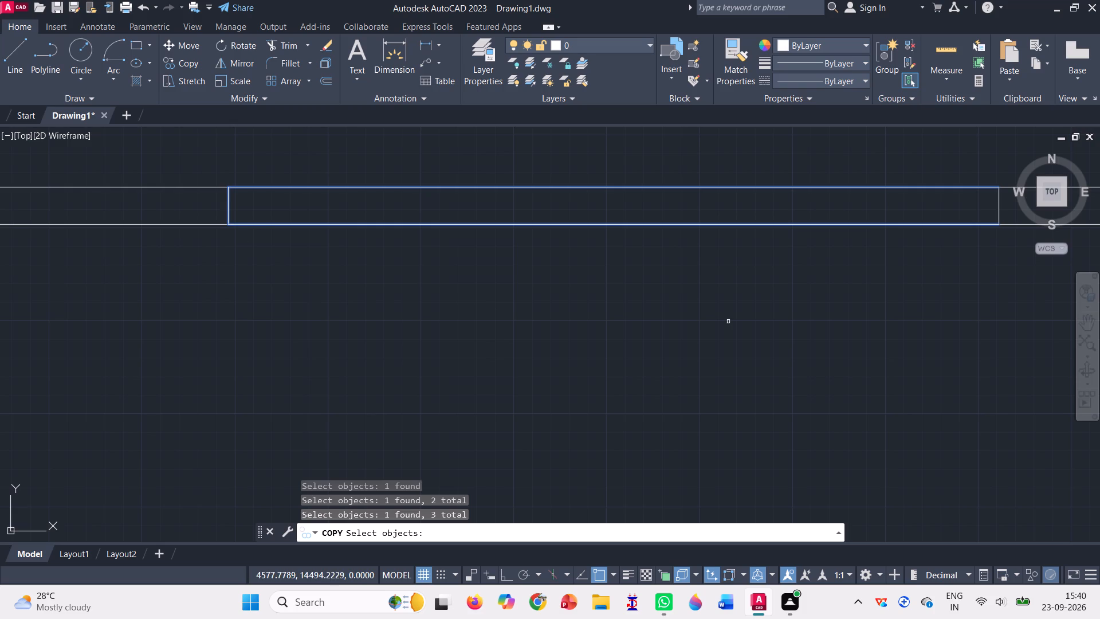
scroll(760, 289, "down", 1)
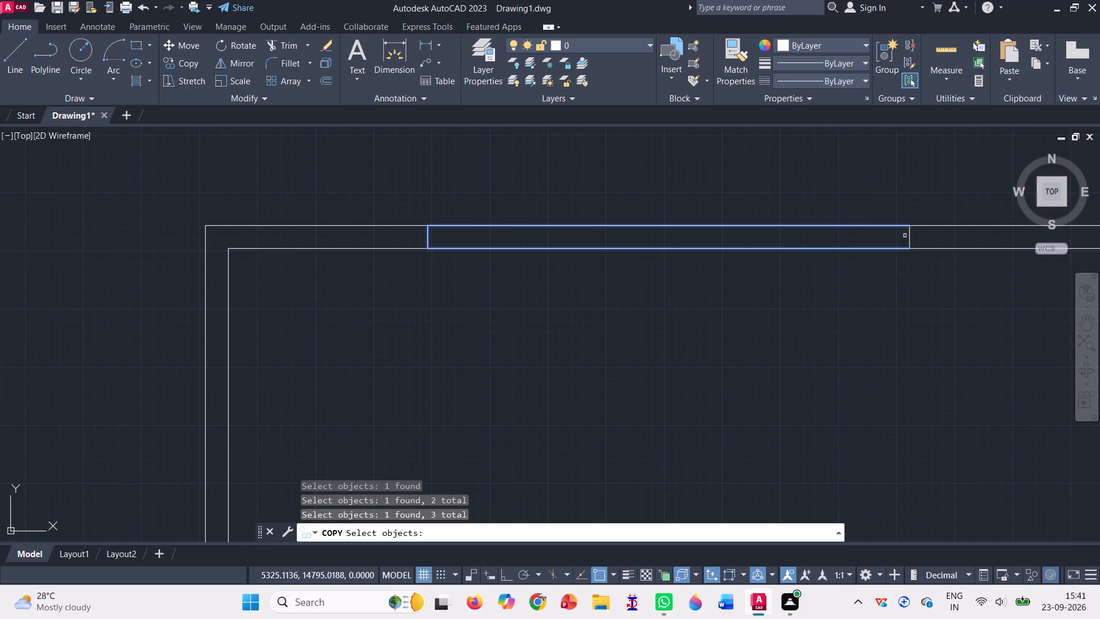
left_click(907, 238)
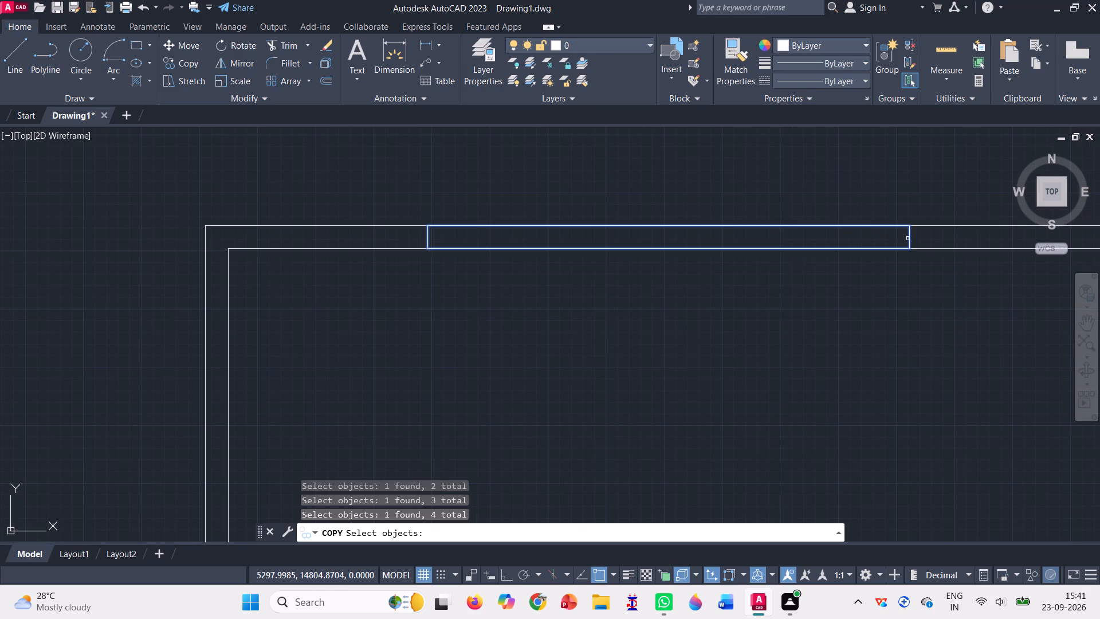
key("Return")
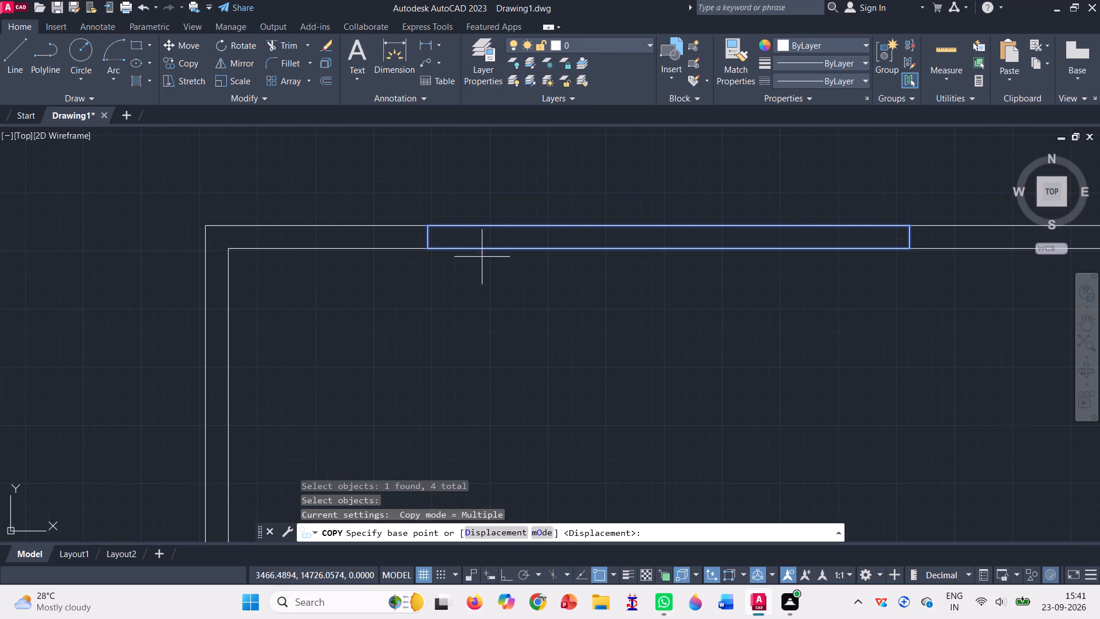
left_click(426, 223)
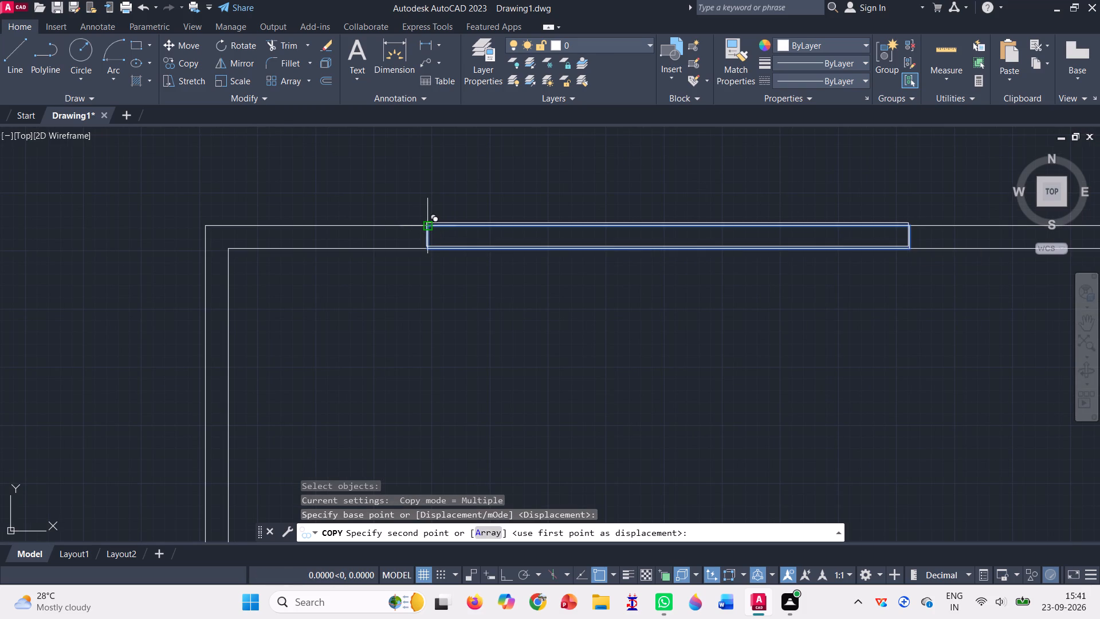
scroll(450, 205, "down", 1)
scroll(552, 241, "down", 3)
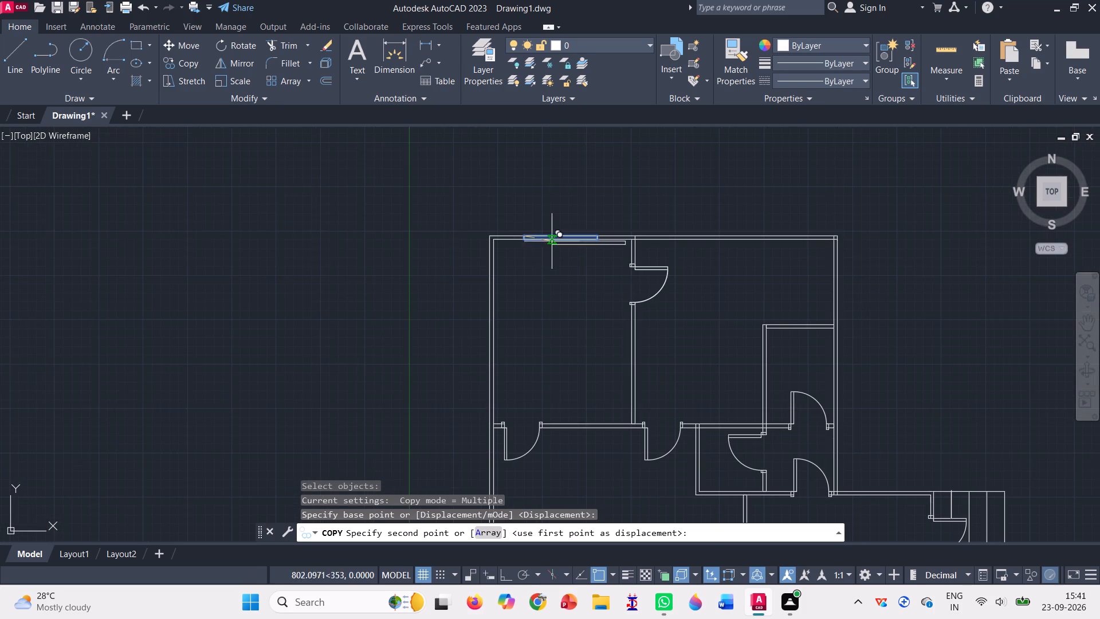
scroll(730, 244, "up", 2)
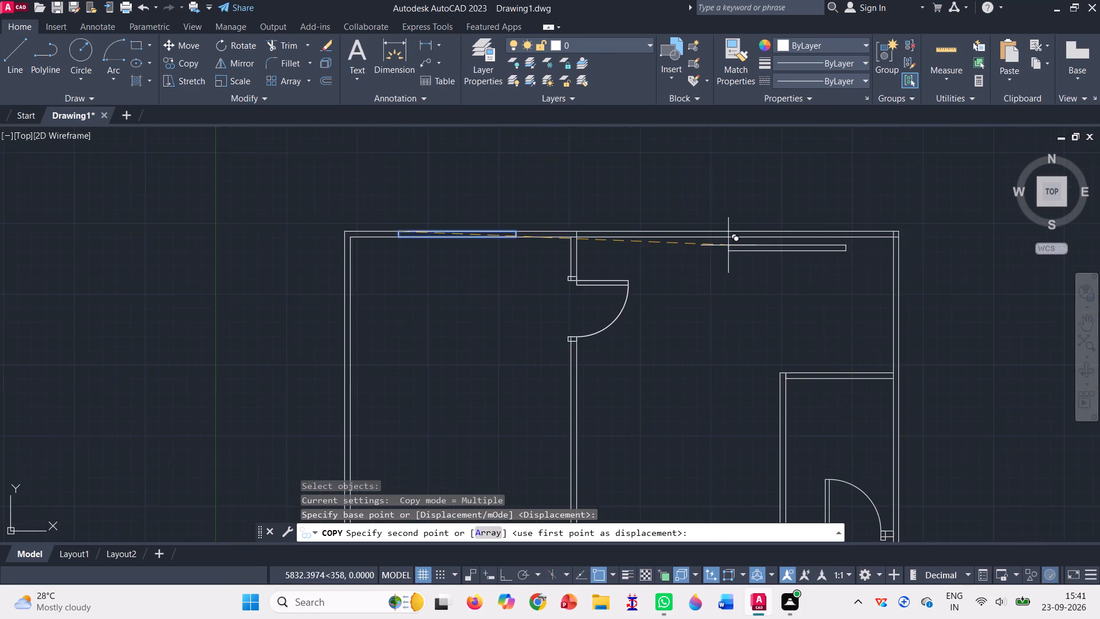
scroll(728, 245, "up", 1)
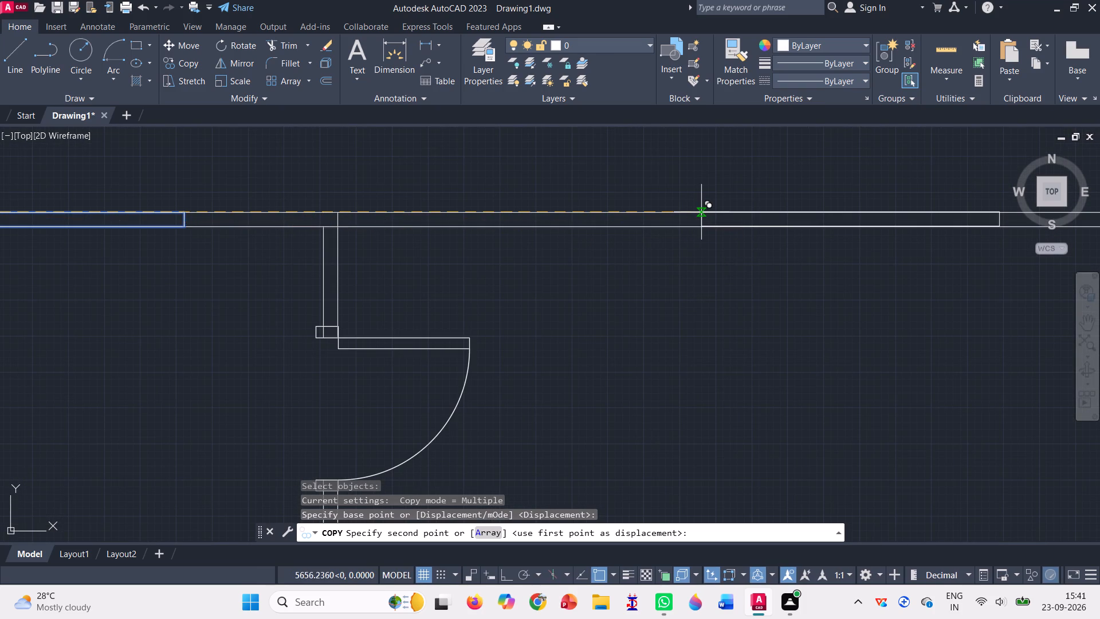
left_click(701, 212)
Place another copy of the rectangle within the bottom outer wall of the lower-left room, near its outer corner.
scroll(617, 203, "down", 3)
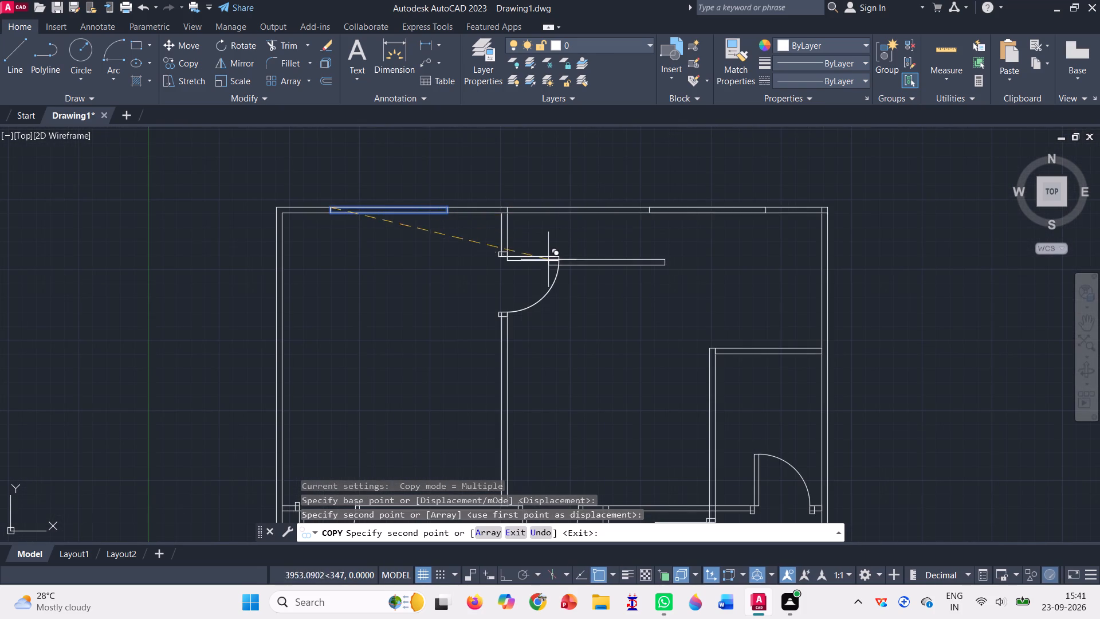
scroll(512, 299, "down", 2)
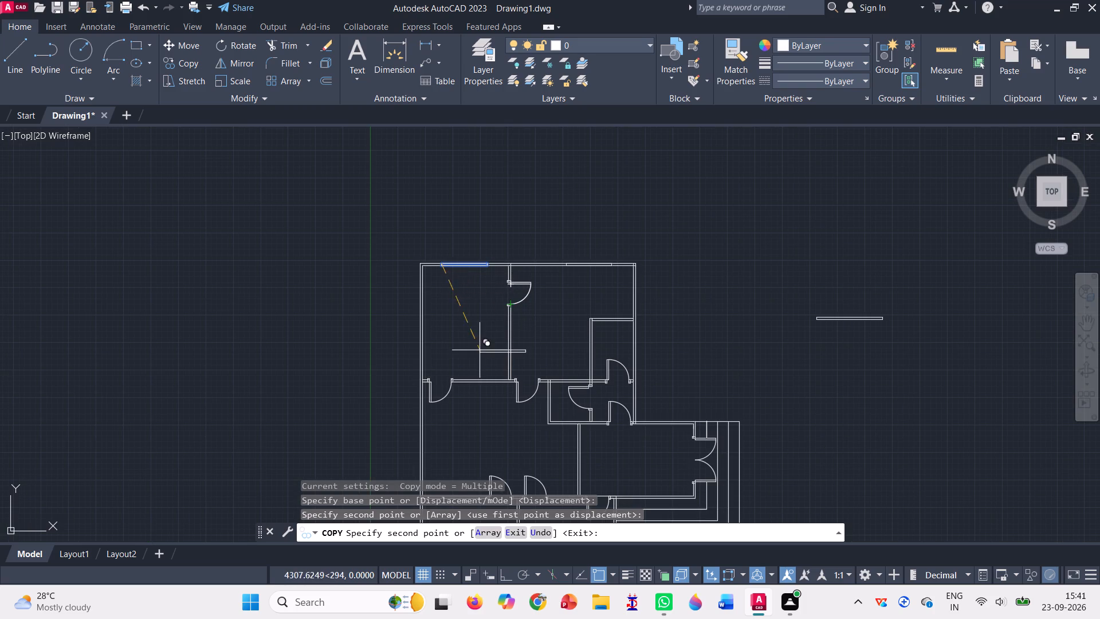
scroll(438, 238, "down", 2)
scroll(453, 372, "up", 3)
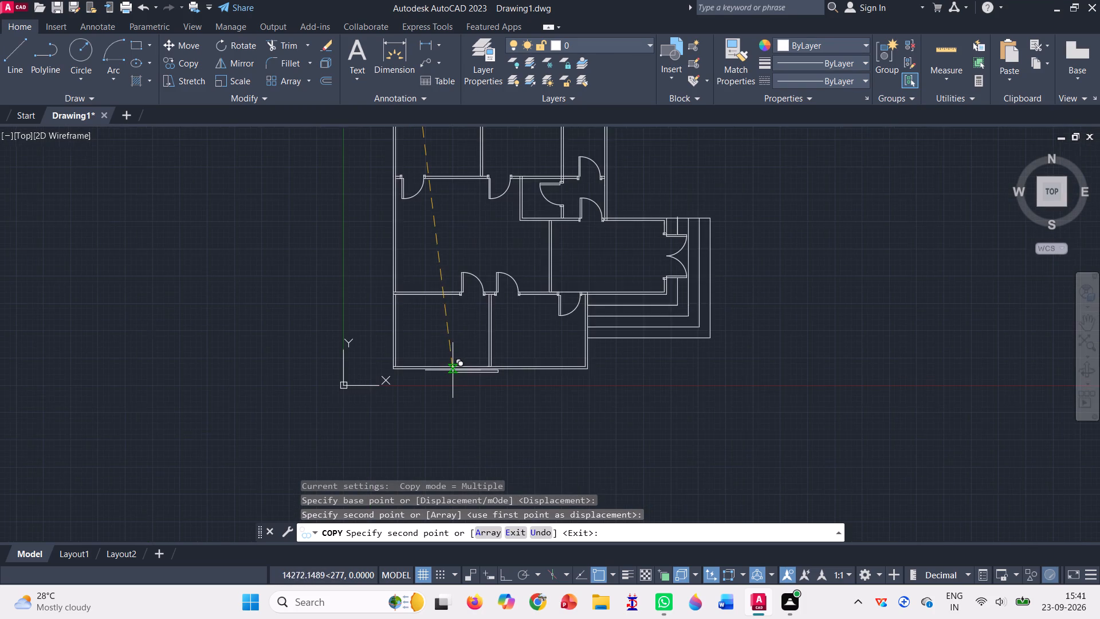
scroll(453, 370, "up", 2)
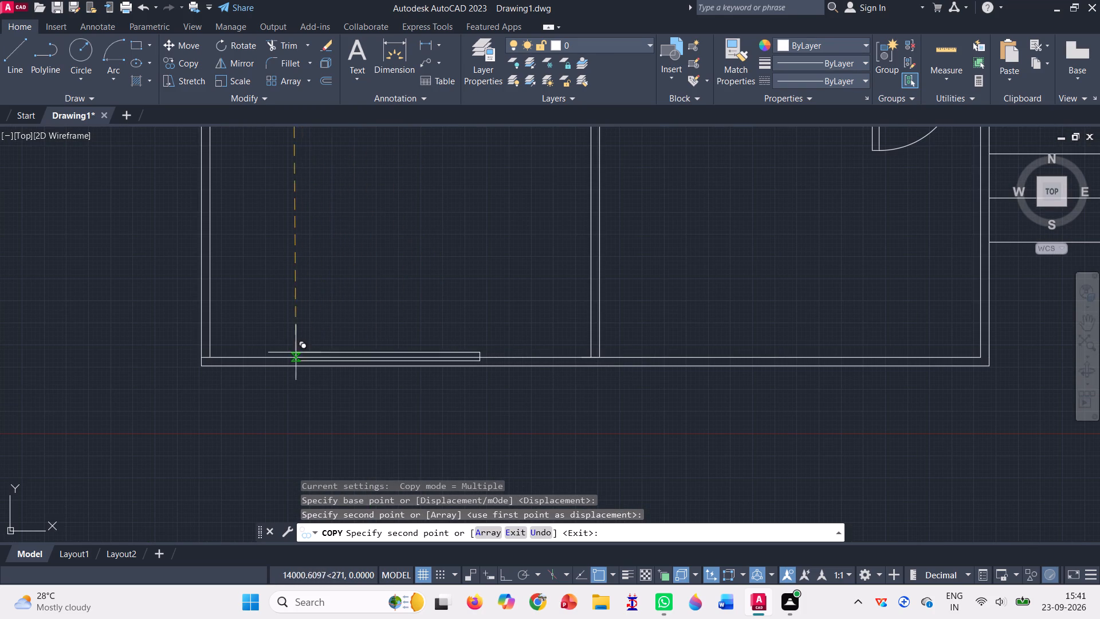
left_click(242, 357)
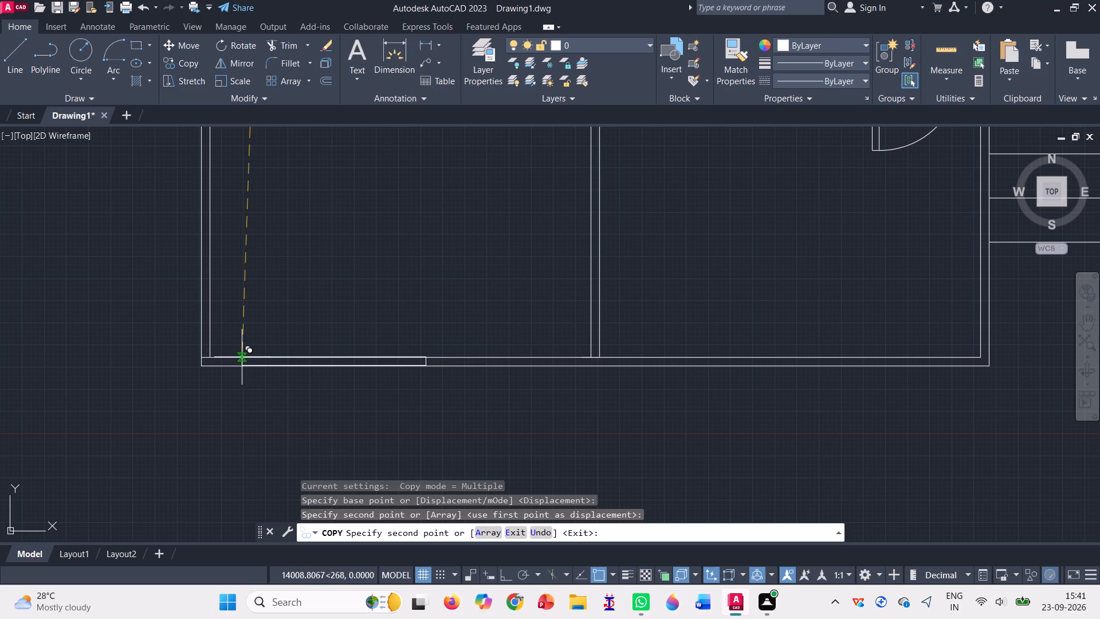
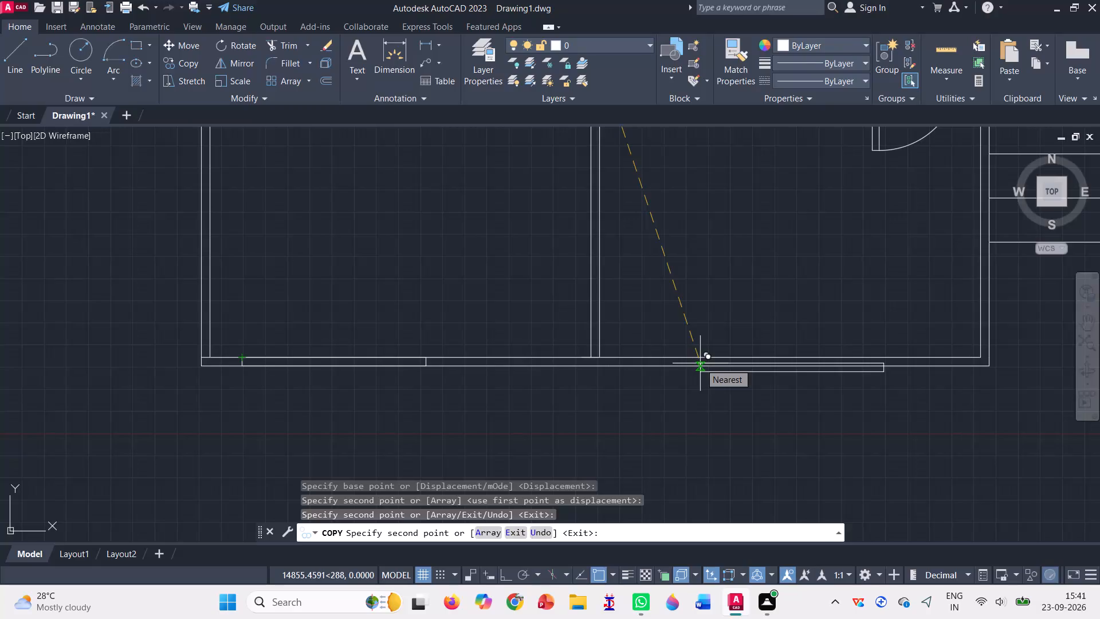
Place three more rectangle copies in the bottom outer wall: two half-overlapping in the lower-right room, one from the midpoint of the lower-left room's rectangle.
left_click(642, 357)
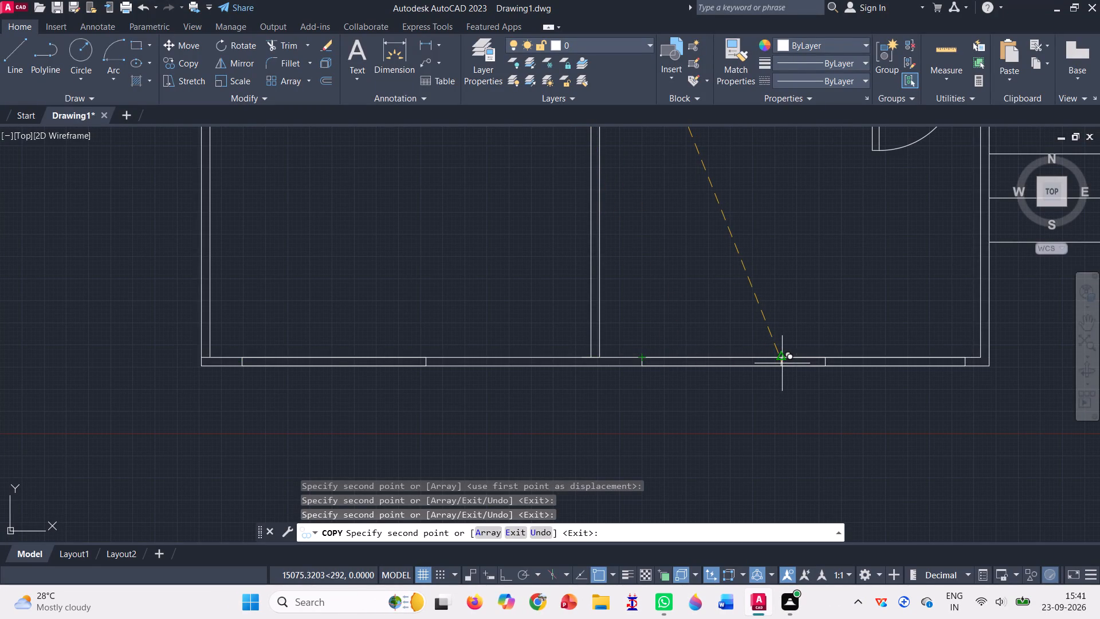
left_click(732, 359)
scroll(653, 319, "down", 1)
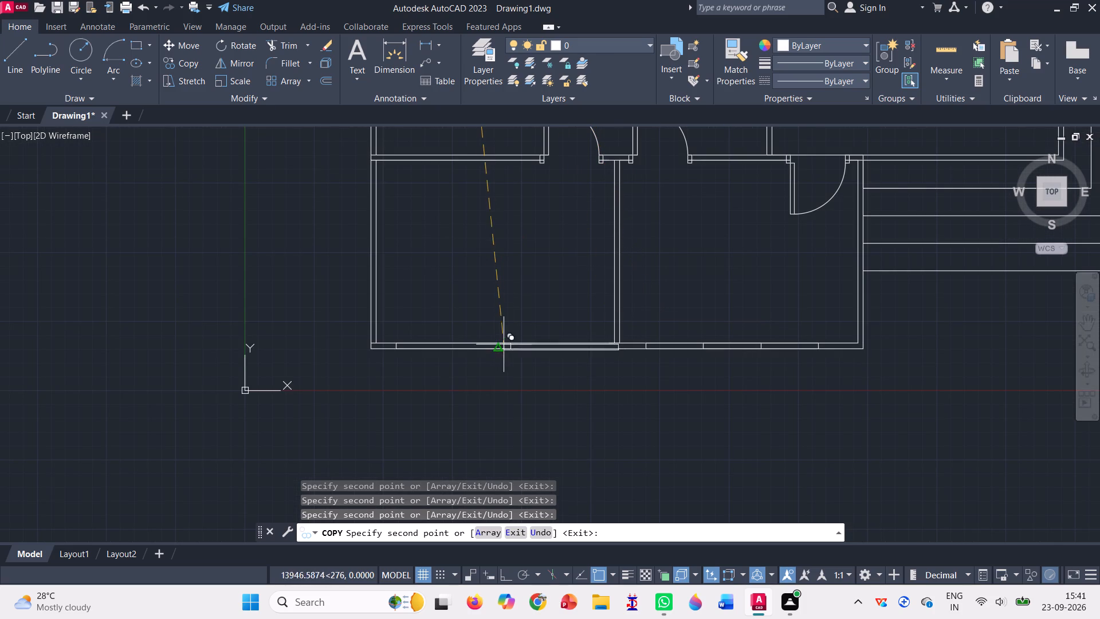
left_click(453, 339)
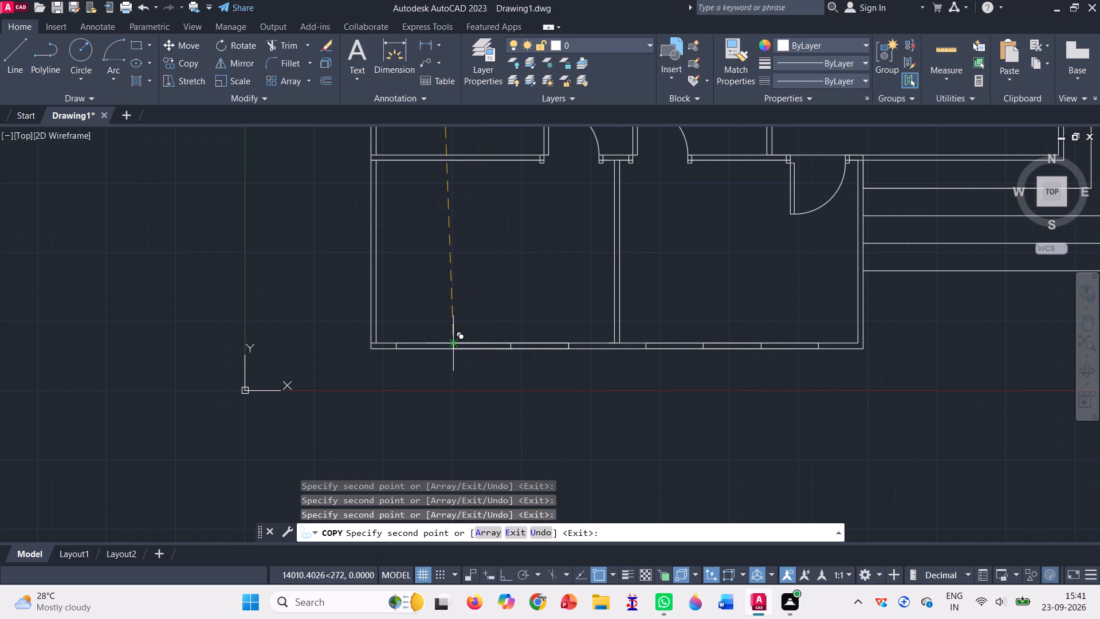
Place one spare copy of the horizontal rectangle in the empty area beyond the entrance steps and finish copying.
scroll(663, 289, "down", 4)
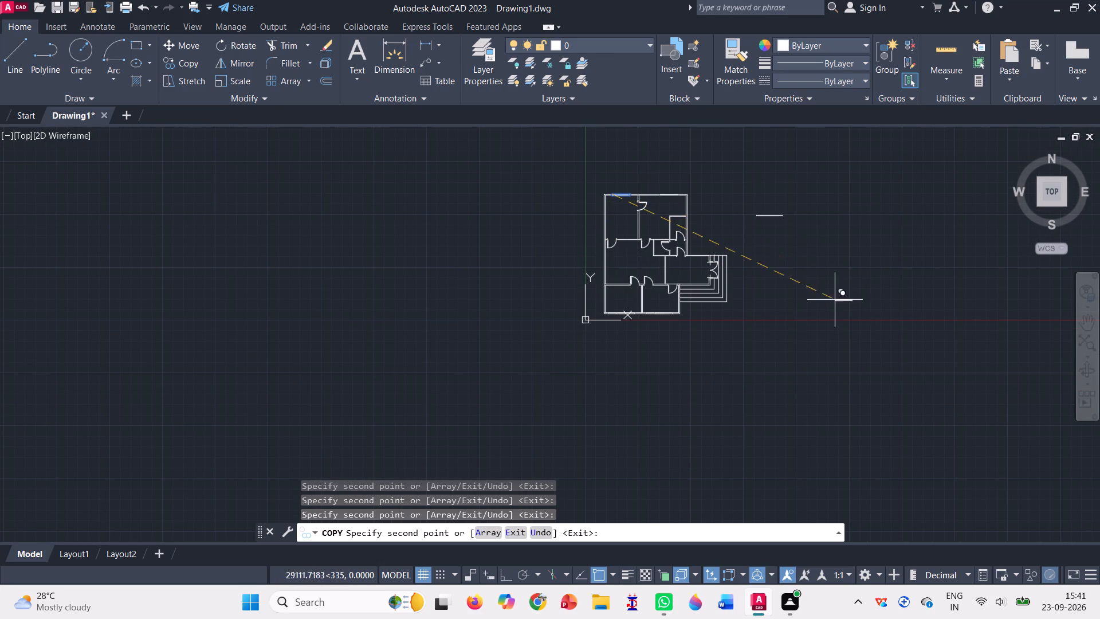
left_click(807, 280)
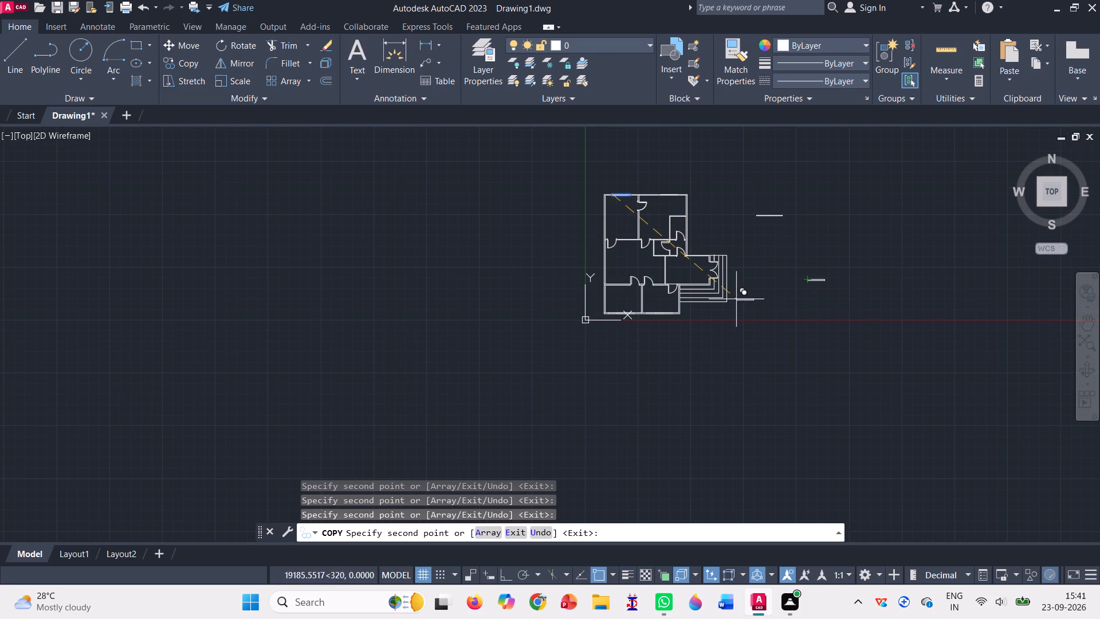
key("Escape")
Erase the standalone 3000 by 100 rectangle from the empty area beside the plan.
left_click_drag(747, 198, 785, 231)
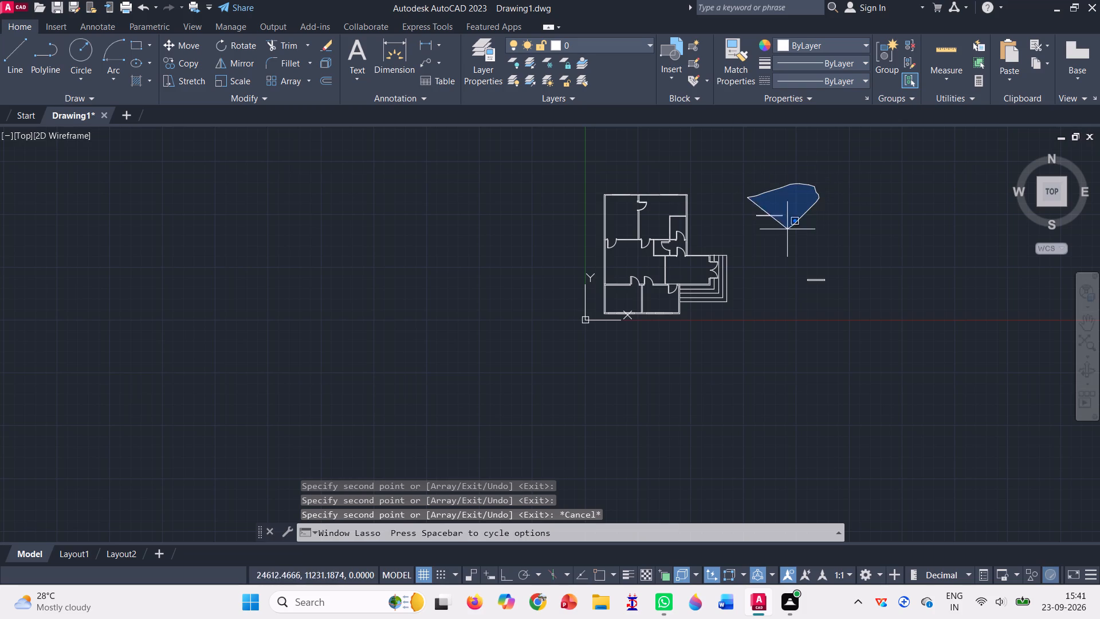
left_click_drag(785, 231, 763, 242)
key("Delete")
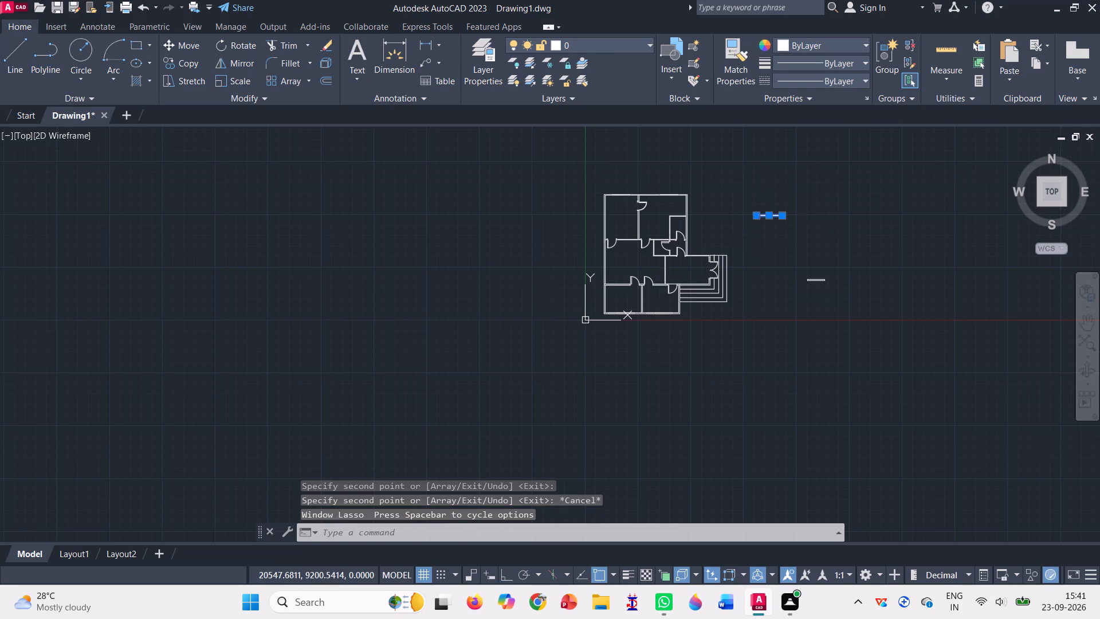
Rotate the spare rectangle 90 degrees about its upper-left corner so that it stands vertically.
left_click(241, 43)
left_click_drag(789, 297, 864, 259)
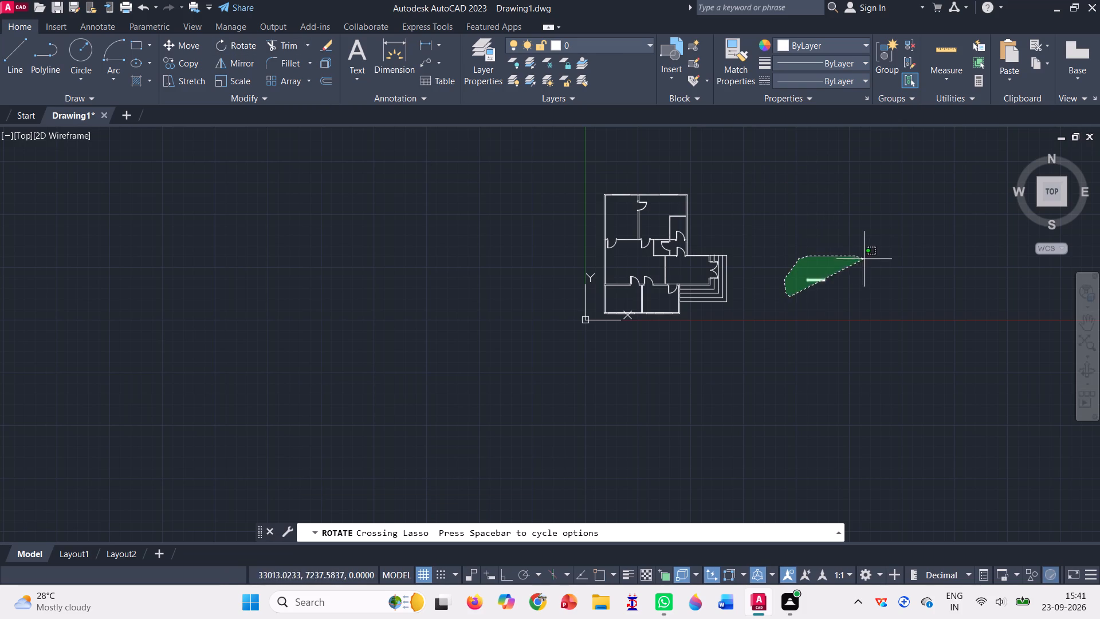
left_click_drag(864, 259, 846, 311)
key("Return")
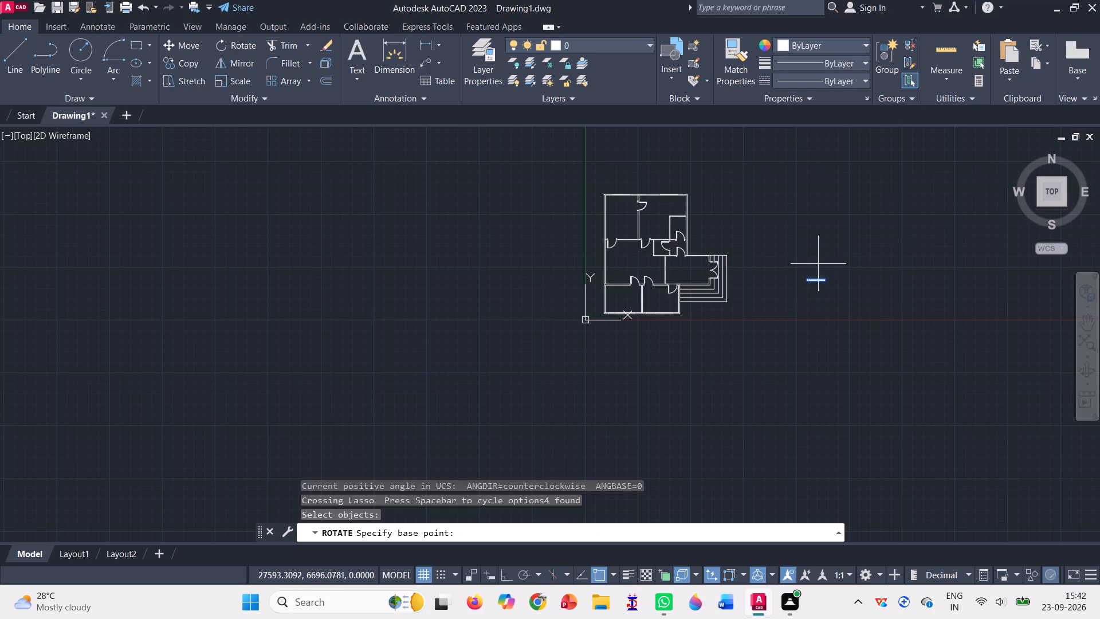
scroll(818, 264, "up", 5)
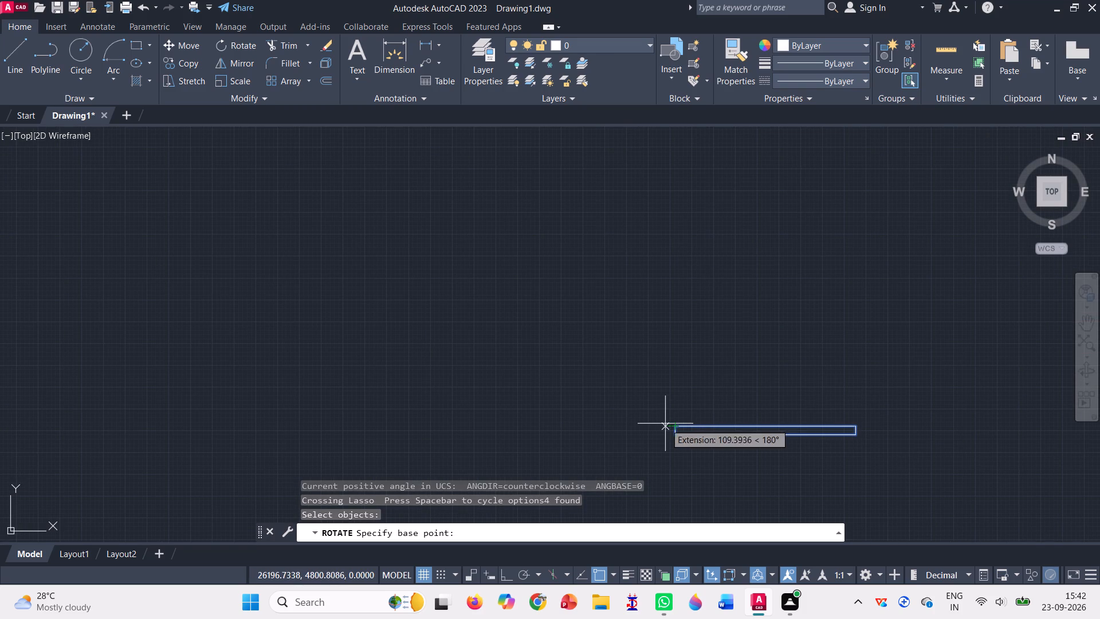
left_click(674, 425)
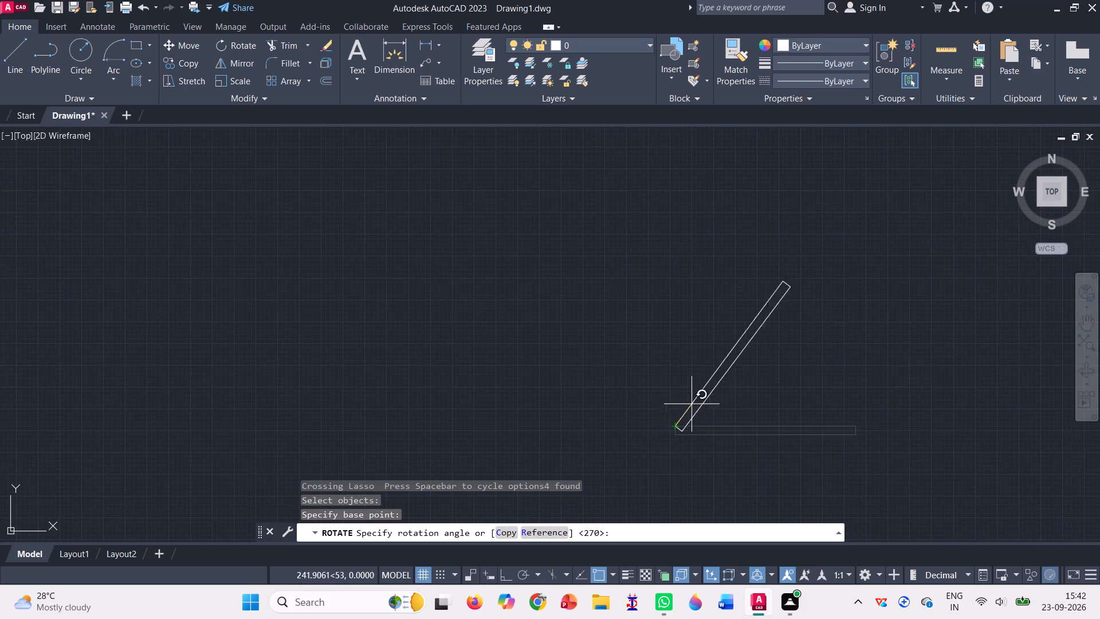
left_click(673, 198)
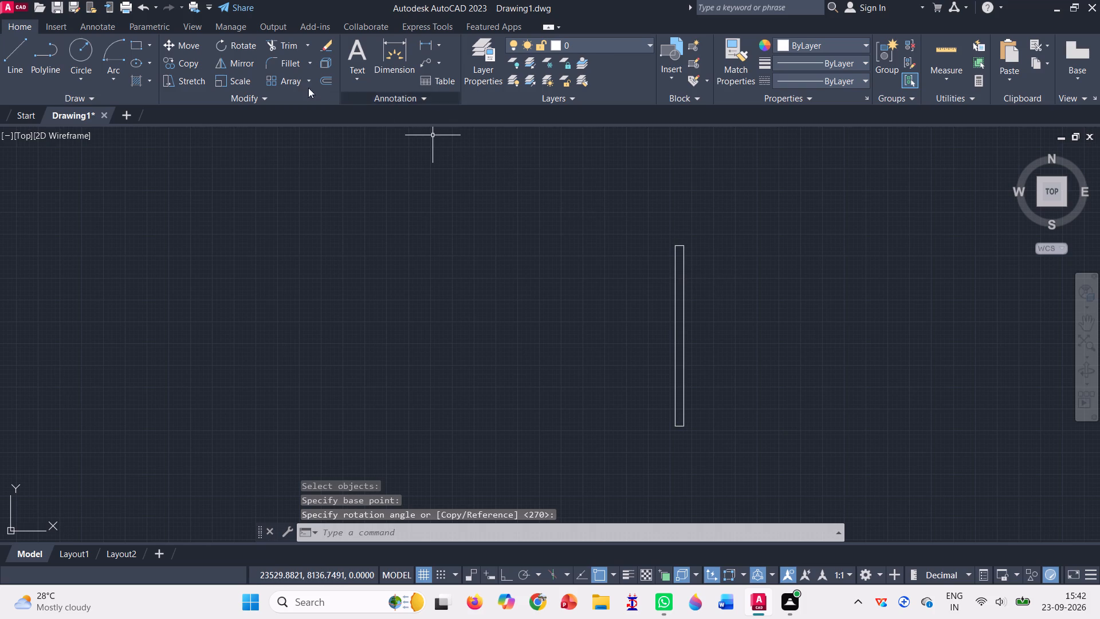
Copy the vertical rectangle's four lines from its upper-left corner into the left outer wall of the upper-left room.
left_click(184, 60)
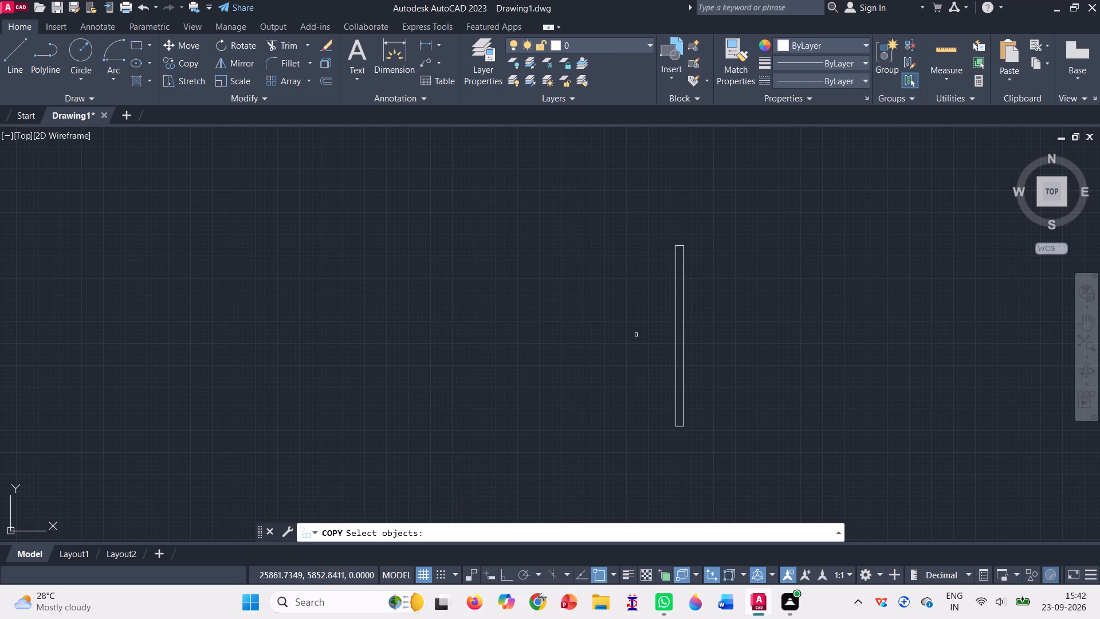
left_click_drag(636, 326, 749, 393)
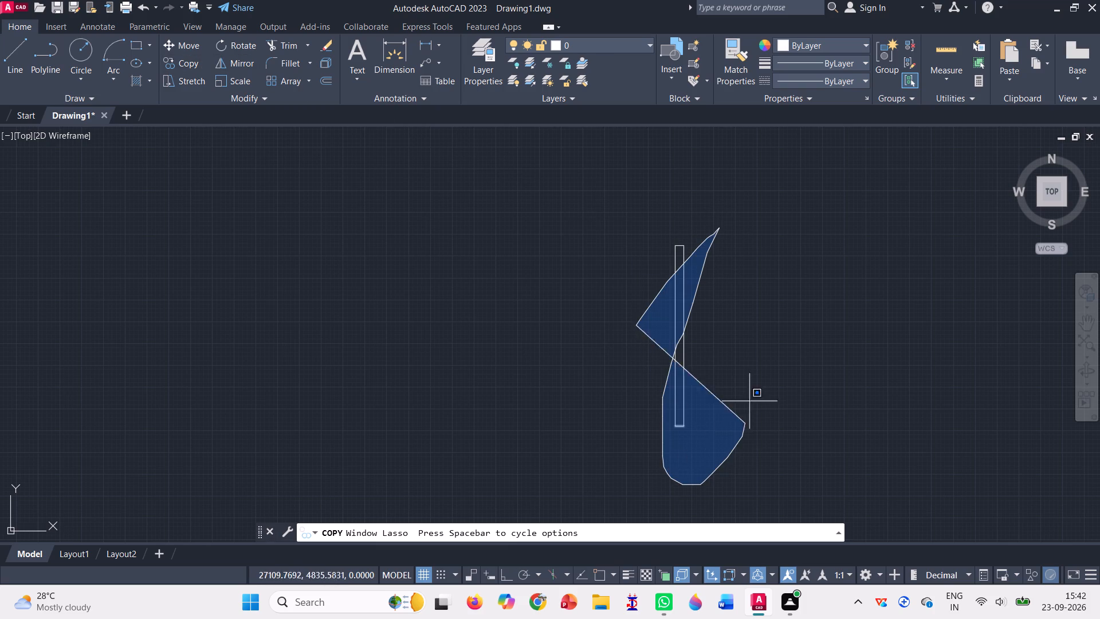
left_click_drag(749, 393, 663, 225)
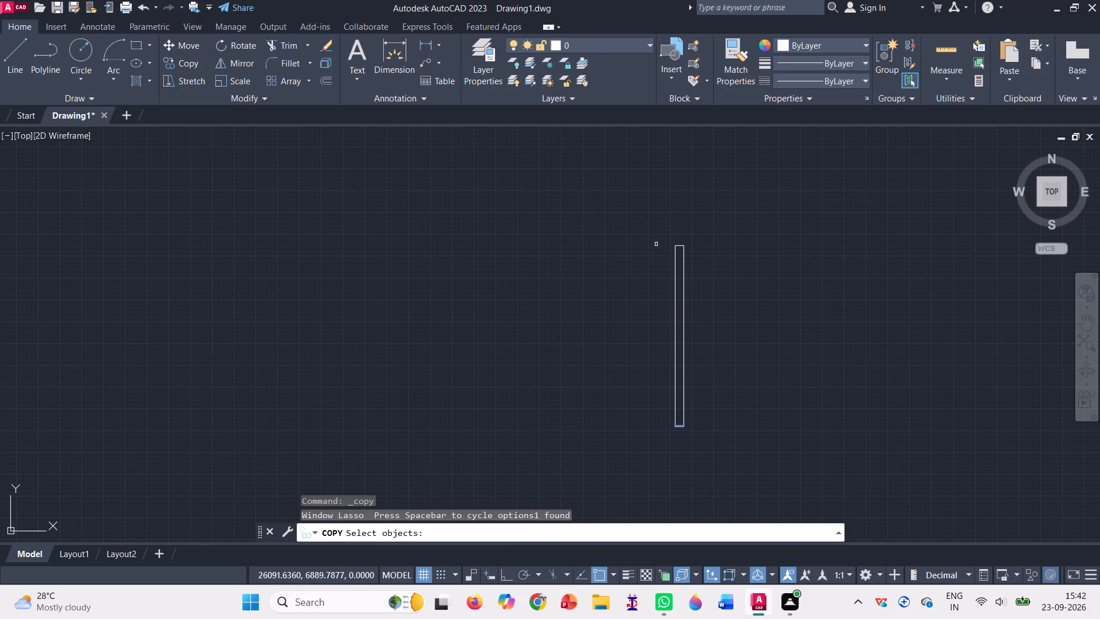
left_click_drag(656, 244, 625, 488)
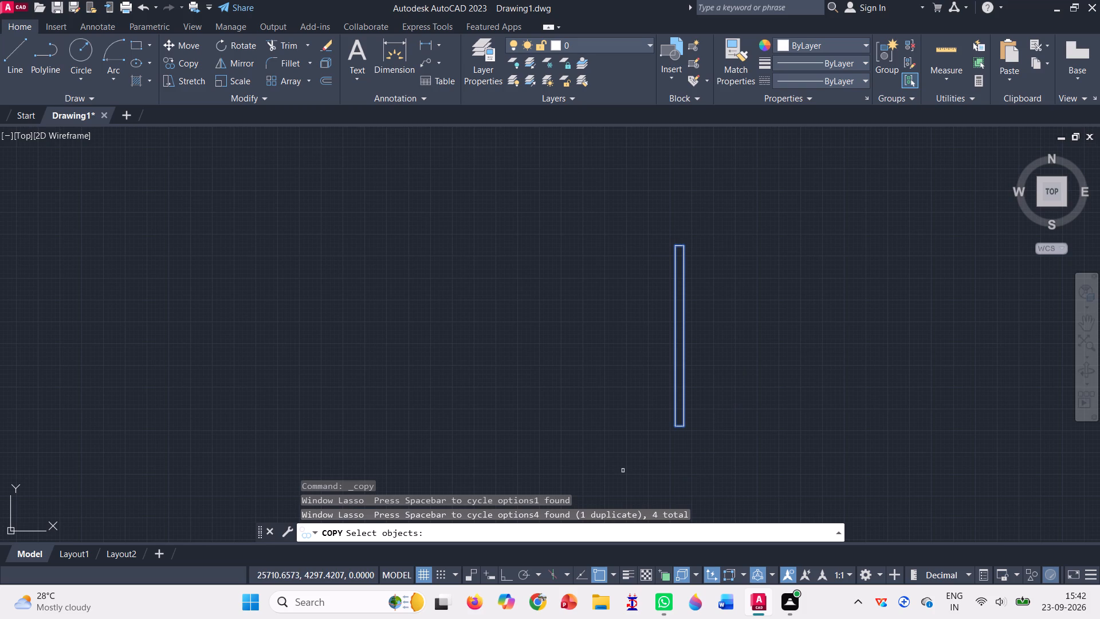
key("Return")
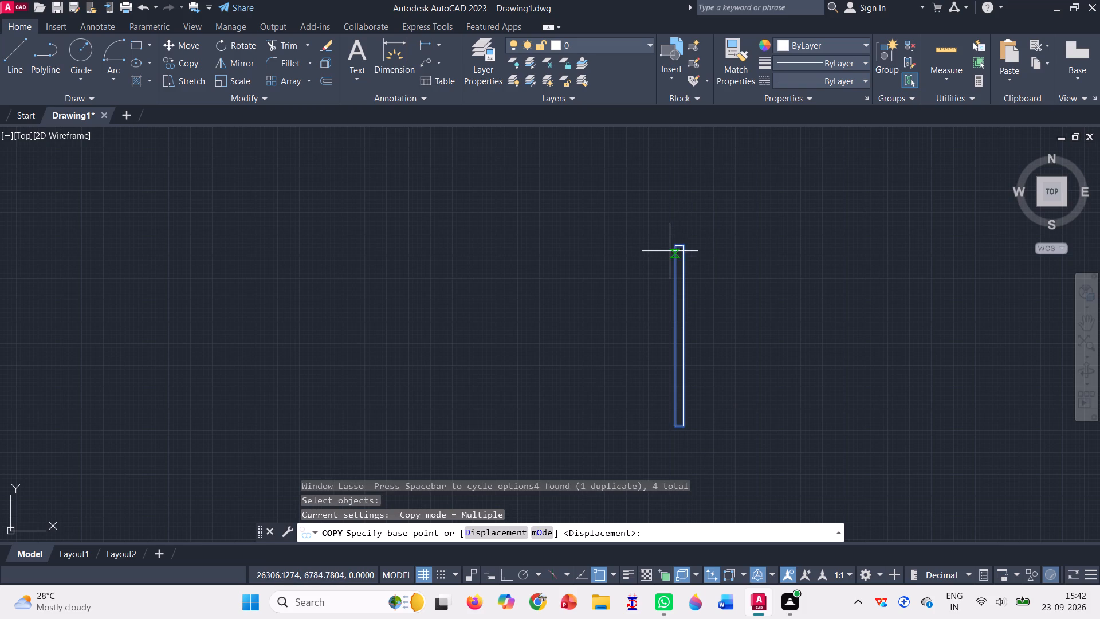
left_click(671, 249)
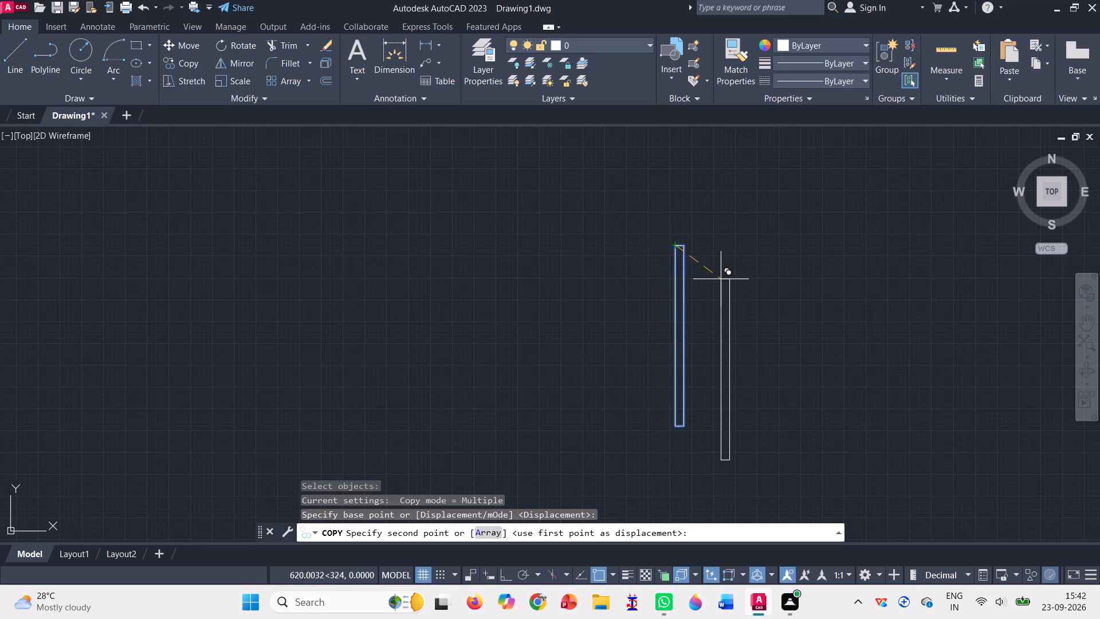
scroll(721, 279, "down", 5)
scroll(537, 253, "up", 3)
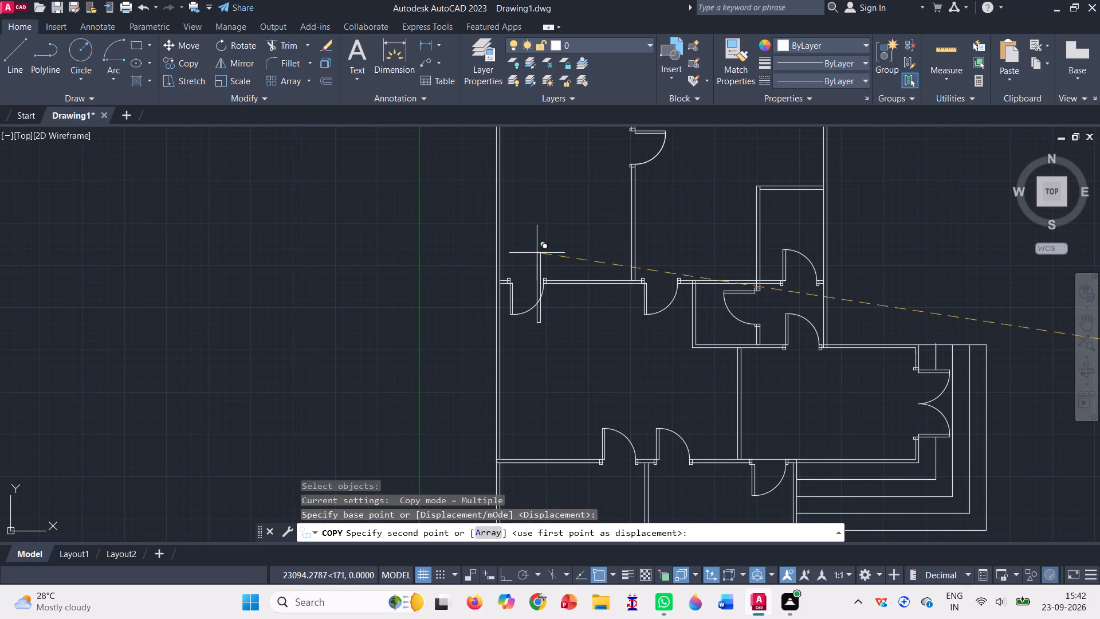
scroll(537, 253, "down", 2)
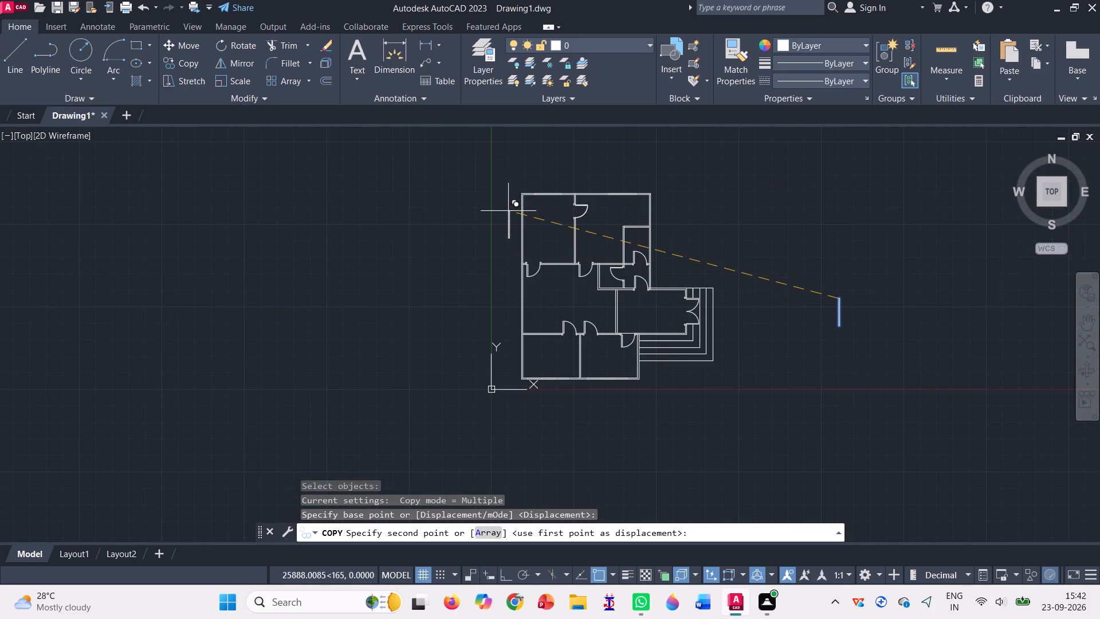
scroll(508, 211, "up", 5)
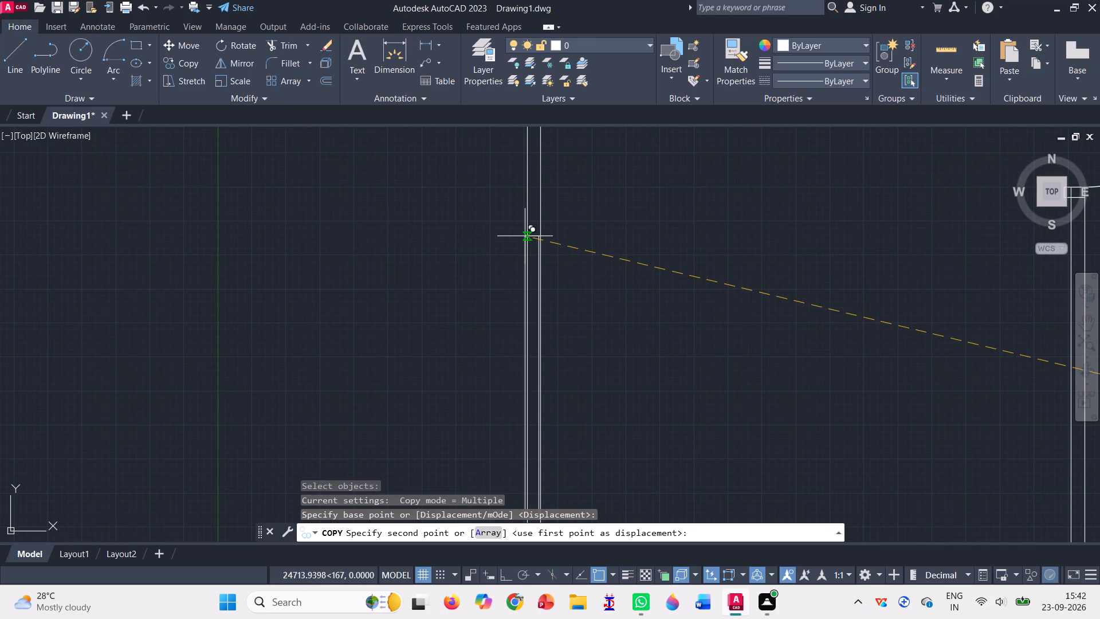
left_click(526, 236)
Place another copy of the vertical rectangle in the left outer wall of the large middle room.
scroll(612, 234, "down", 5)
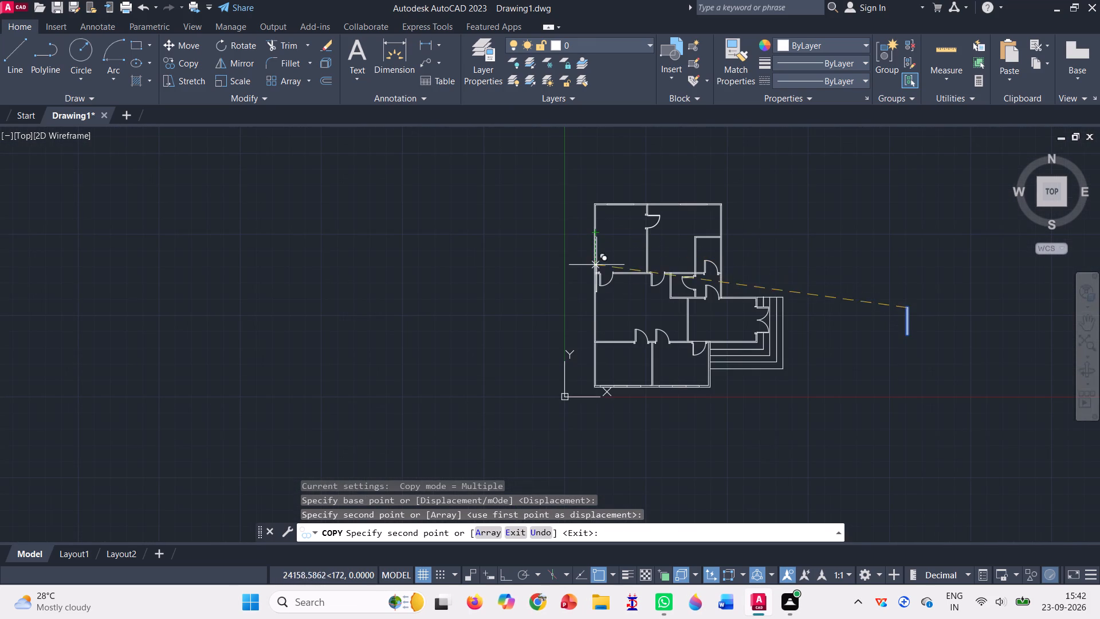
scroll(610, 288, "up", 2)
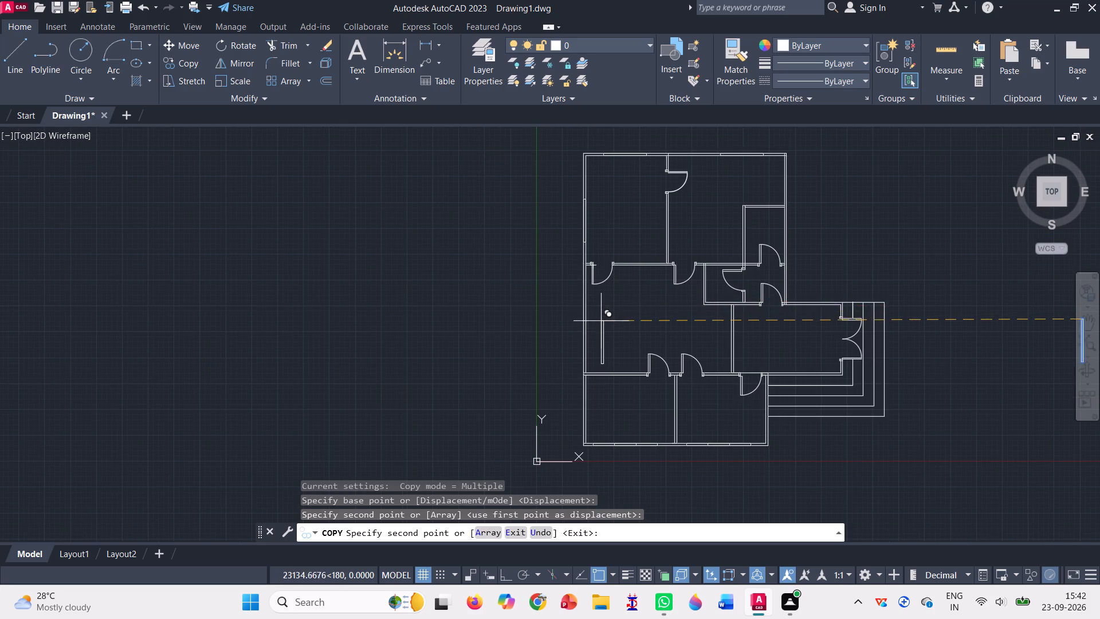
scroll(601, 321, "up", 2)
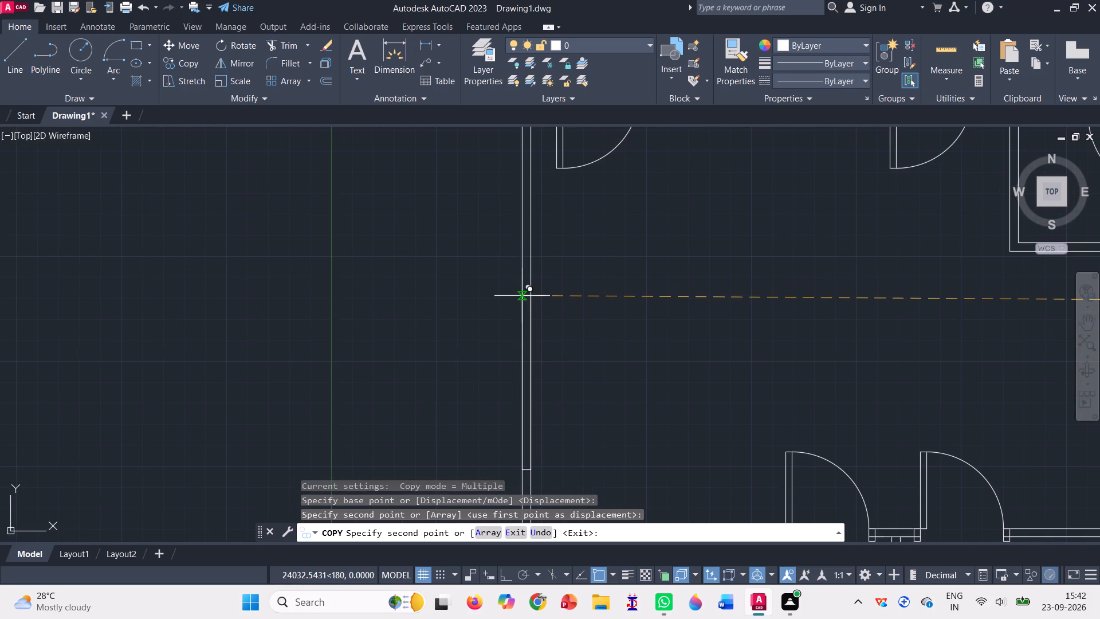
left_click(522, 296)
Place a third vertical copy in the right outer wall of the lower-right room, beside the entrance steps, and finish copying.
scroll(511, 268, "down", 2)
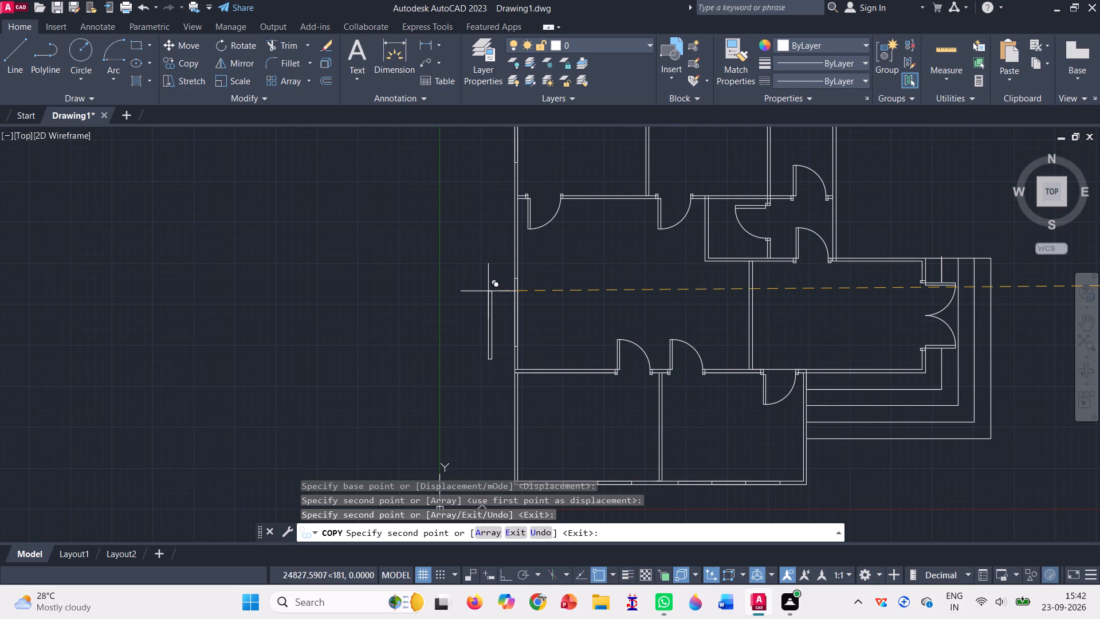
scroll(488, 291, "down", 1)
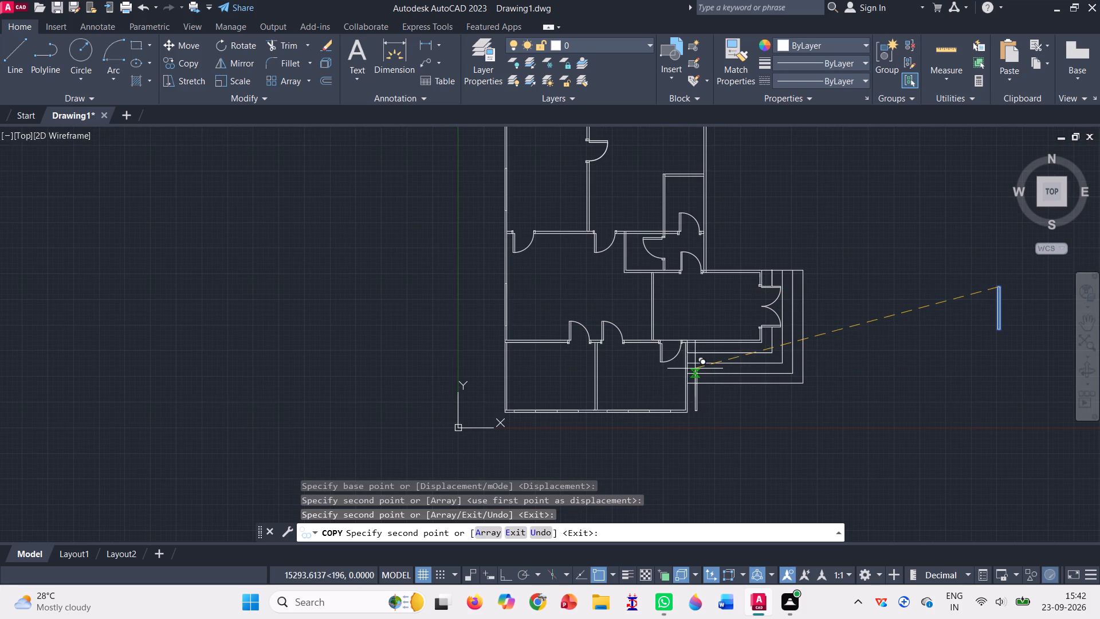
scroll(695, 369, "up", 3)
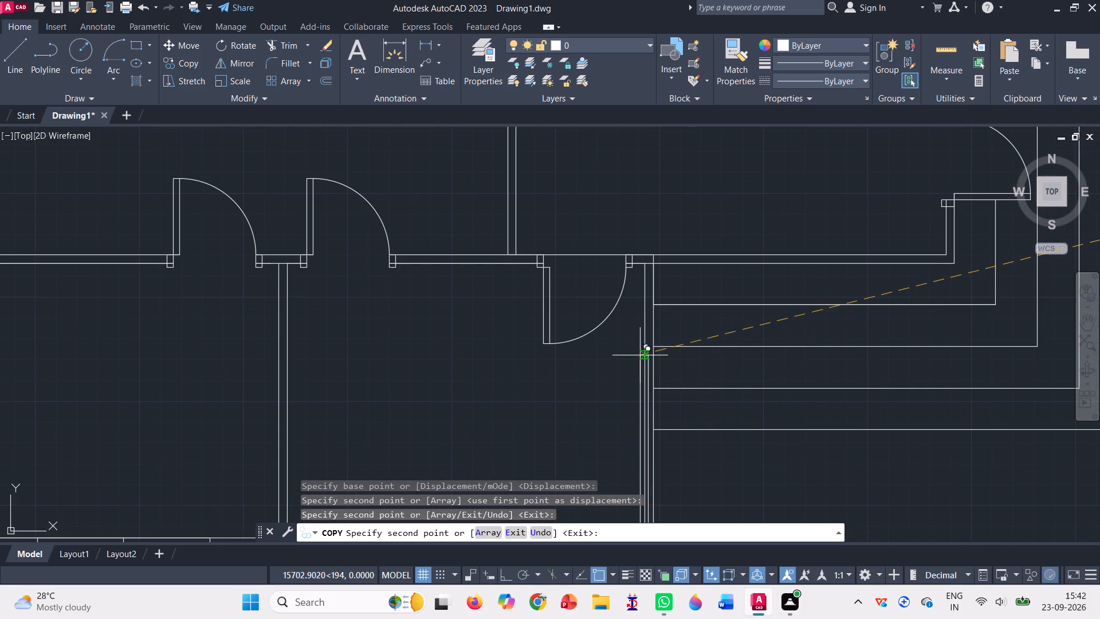
left_click(646, 354)
scroll(623, 296, "down", 2)
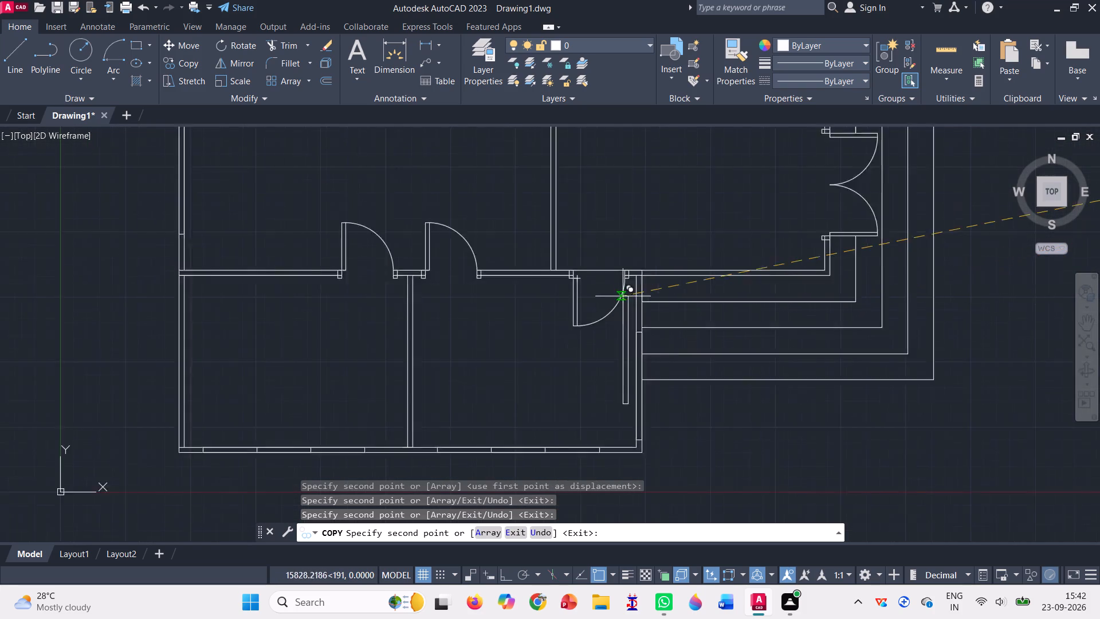
scroll(623, 296, "down", 1)
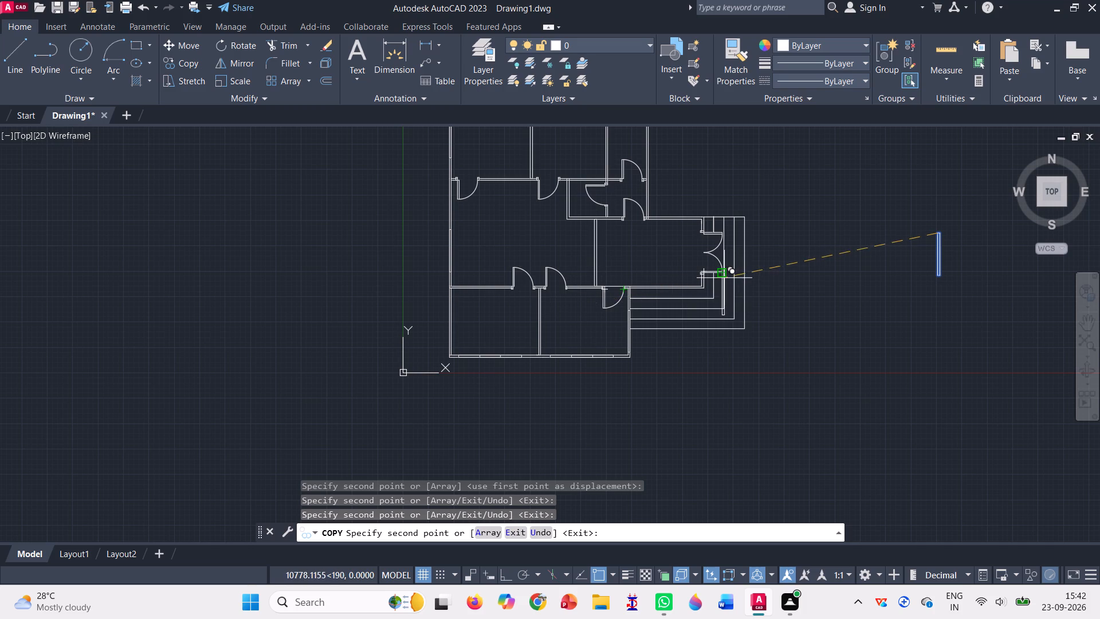
key("Escape")
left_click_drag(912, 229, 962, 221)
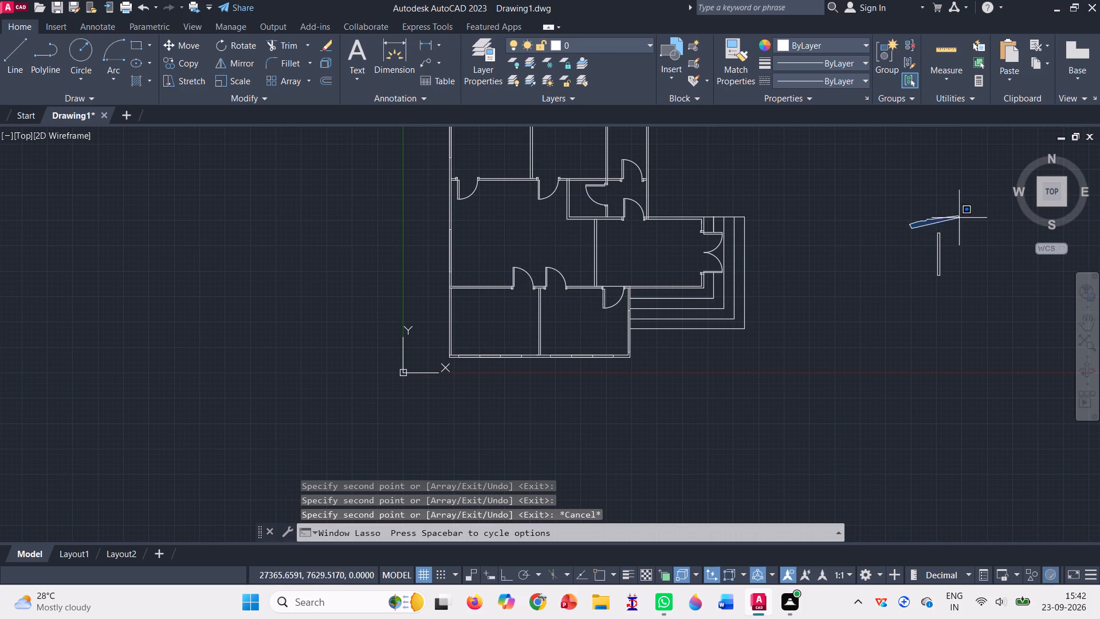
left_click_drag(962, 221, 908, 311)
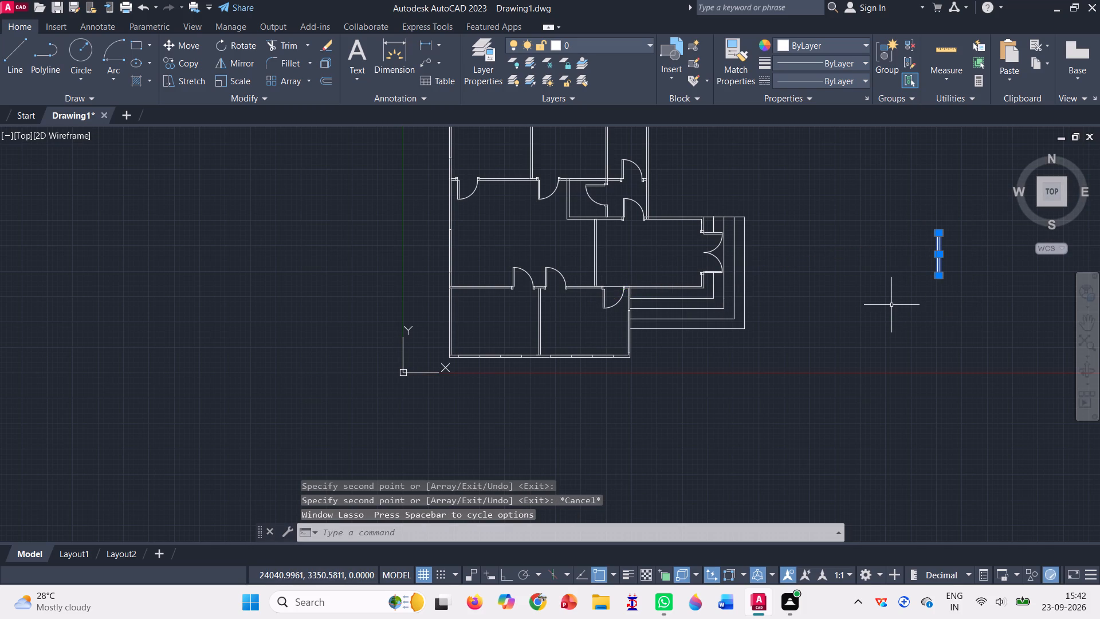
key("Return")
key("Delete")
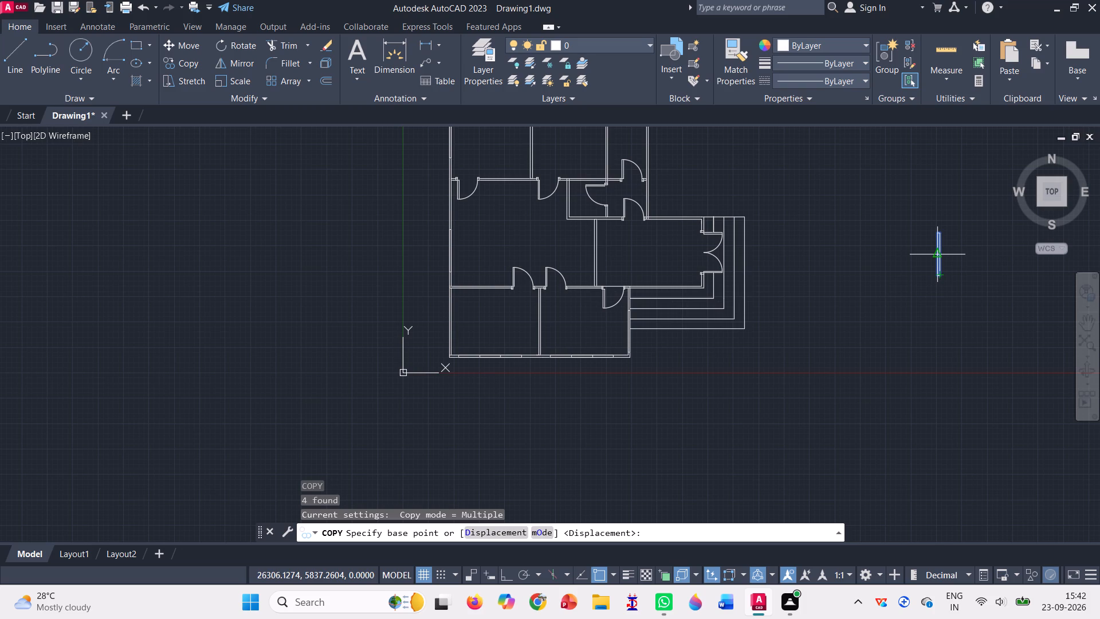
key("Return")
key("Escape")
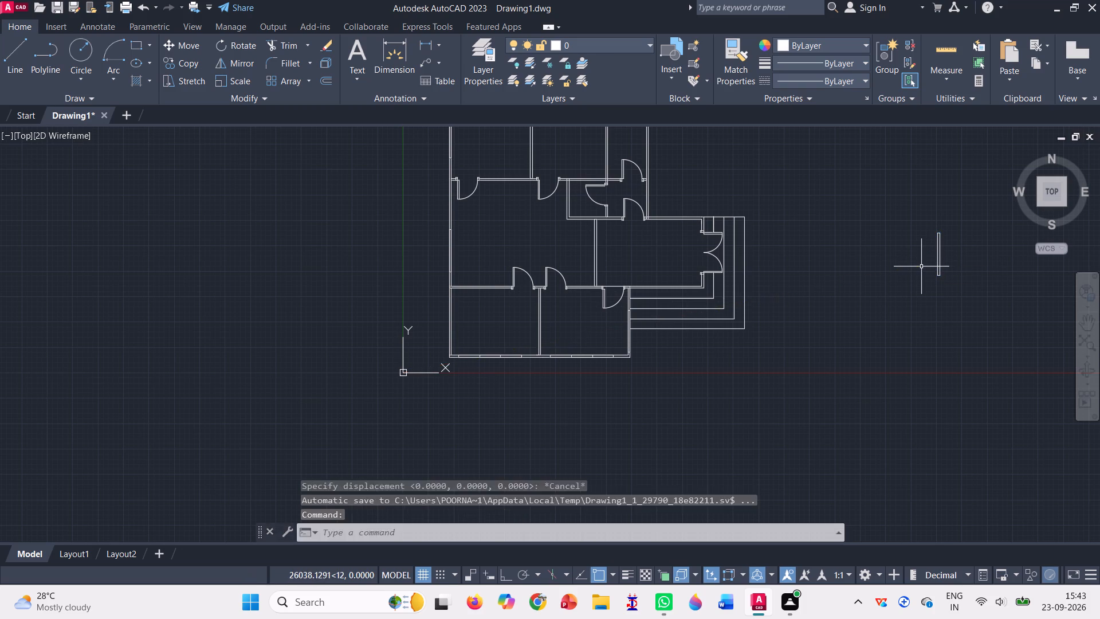
Erase the spare vertical rectangle from the empty area beyond the entrance steps.
left_click_drag(929, 224, 965, 263)
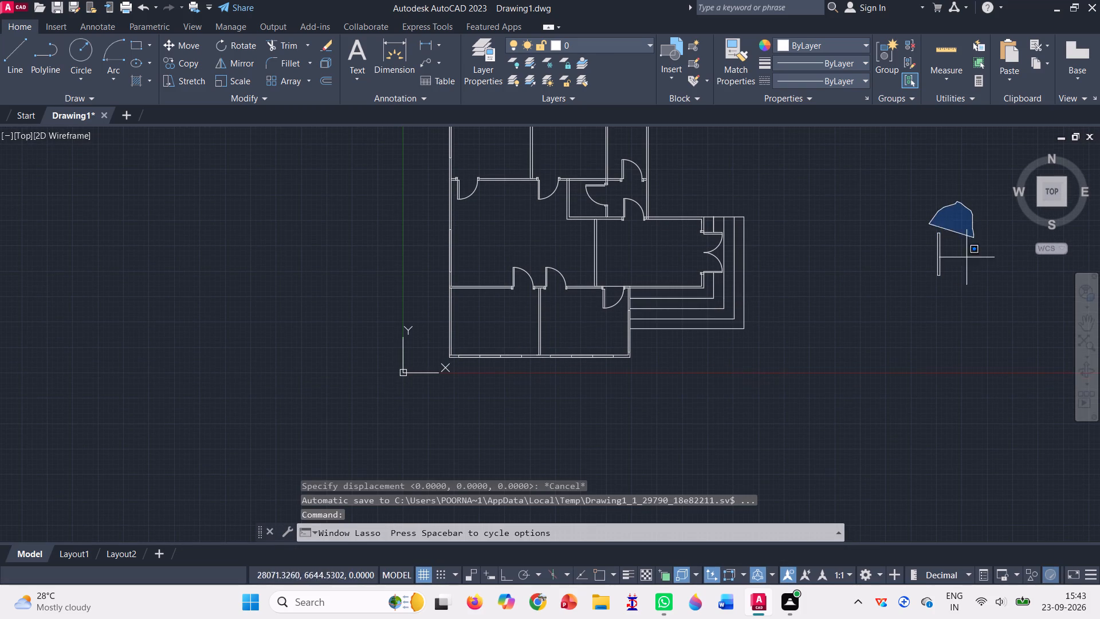
left_click_drag(965, 263, 900, 315)
key("Delete")
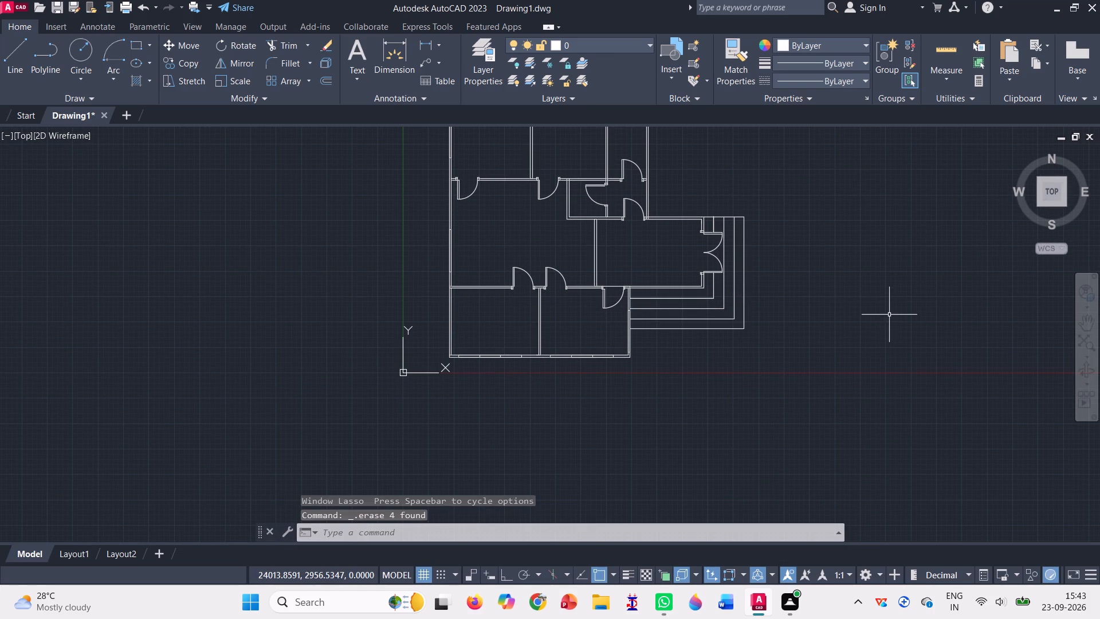
Open DesignCenter and browse through the en-us DesignCenter sample folder to the blocks of Kitchens.dwg.
scroll(744, 229, "up", 1)
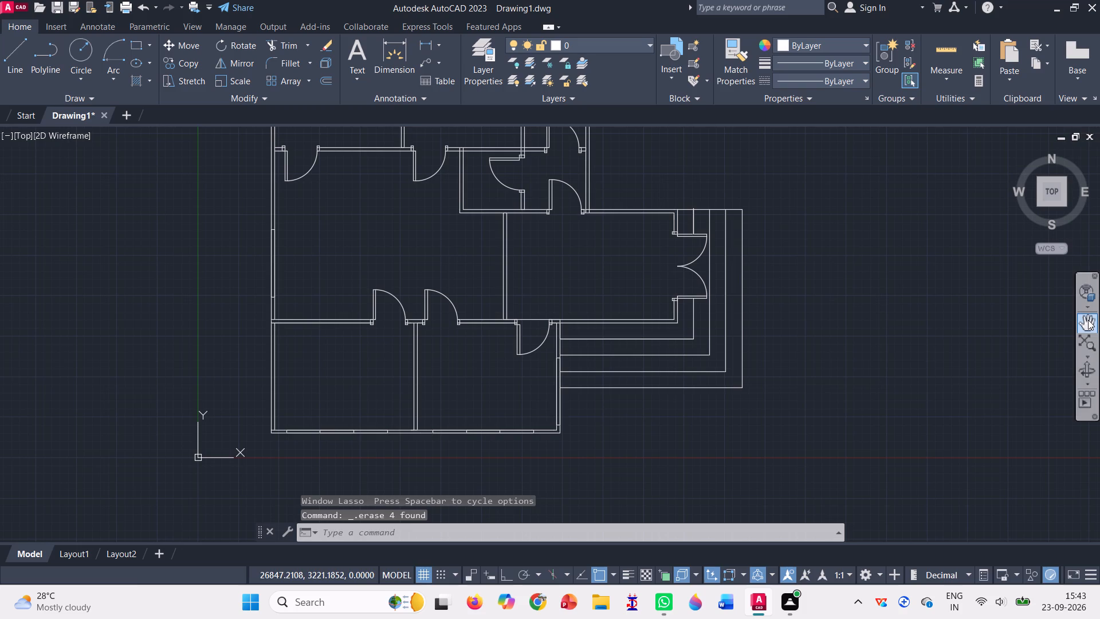
left_click(1088, 320)
left_click_drag(828, 231, 839, 328)
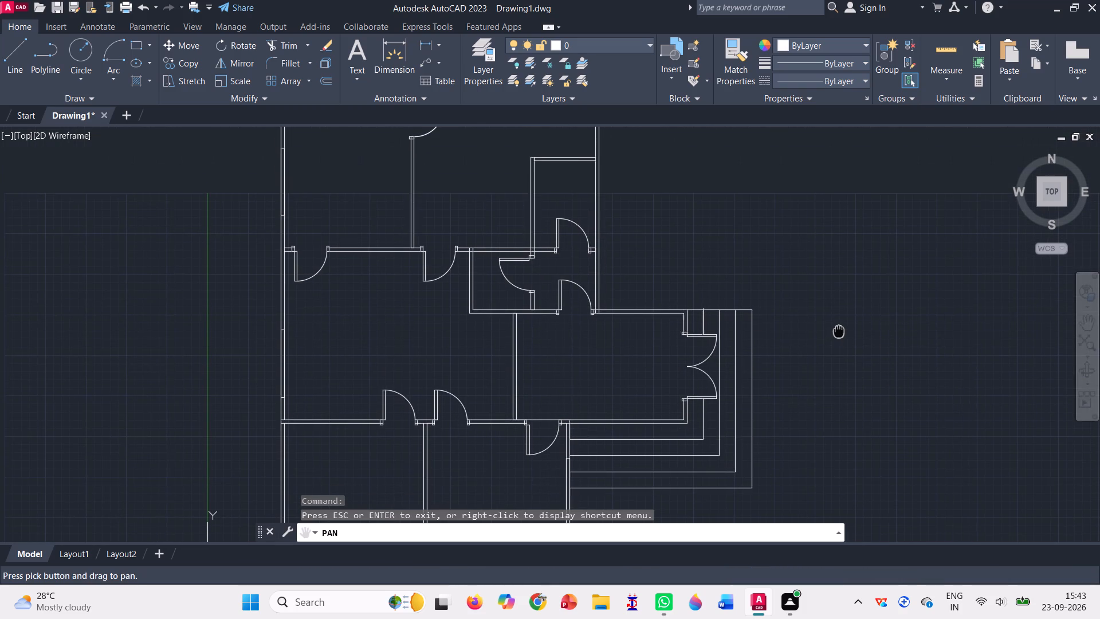
left_click_drag(839, 328, 843, 295)
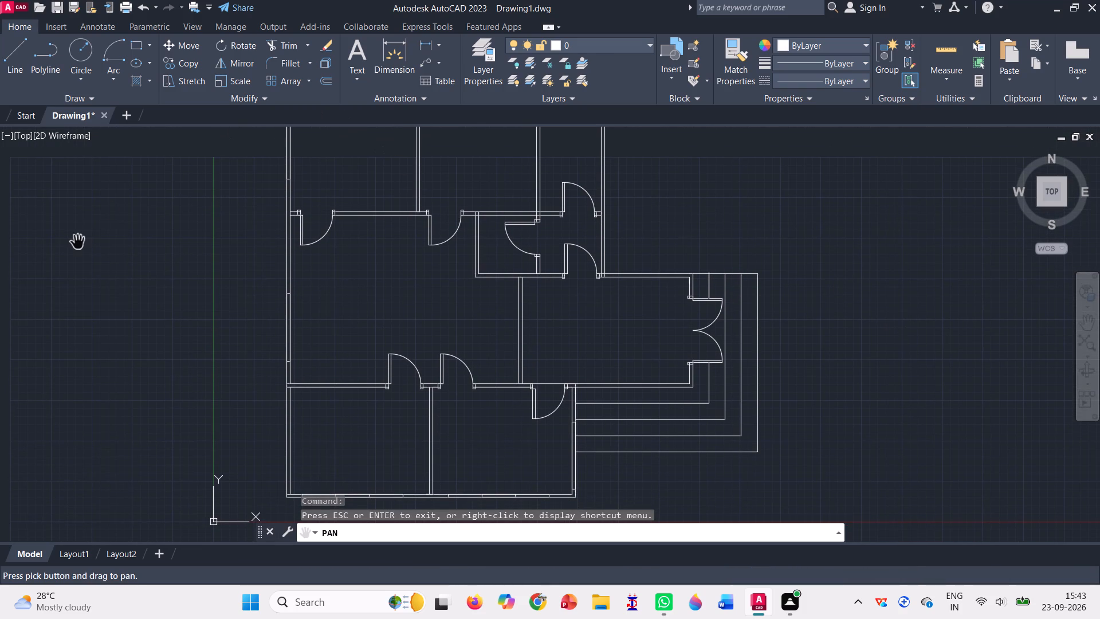
key("ctrl+2")
key("Escape")
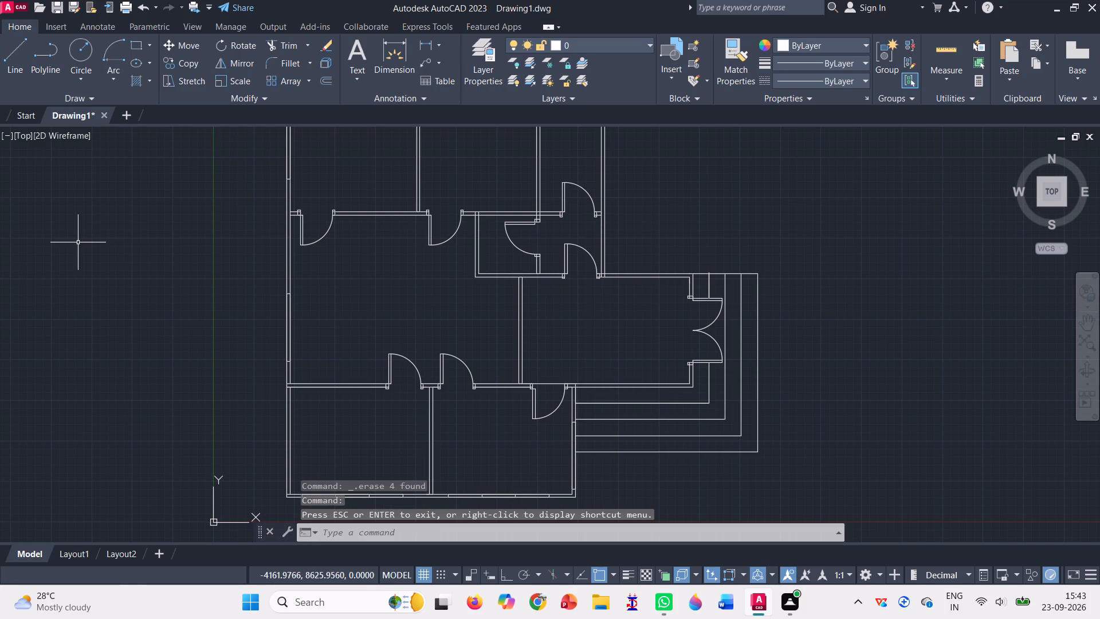
key("ctrl+2")
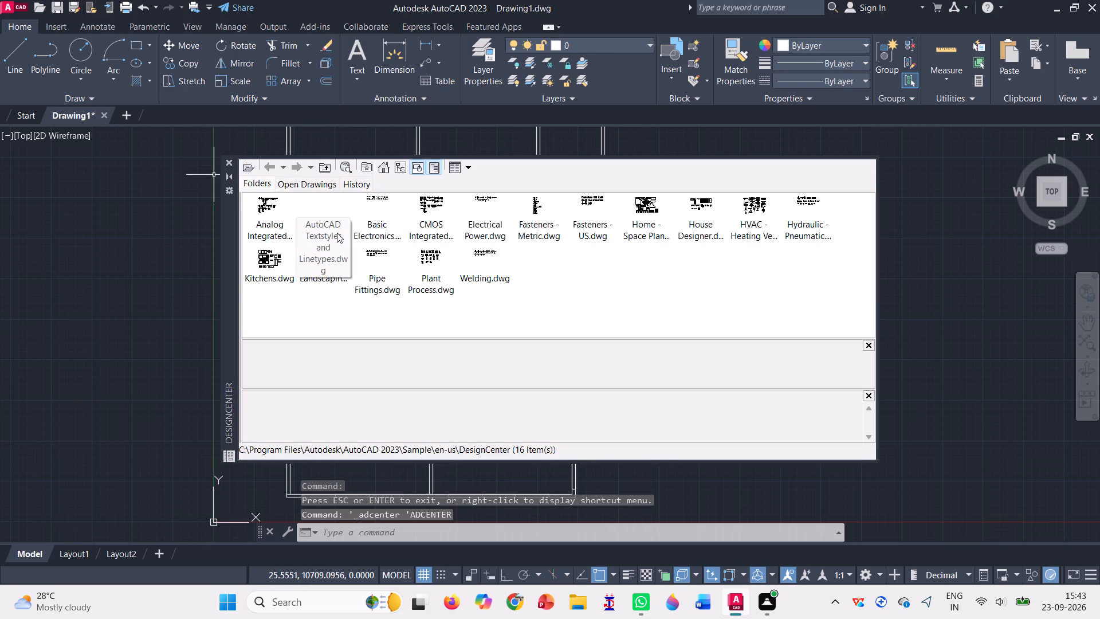
left_click(382, 170)
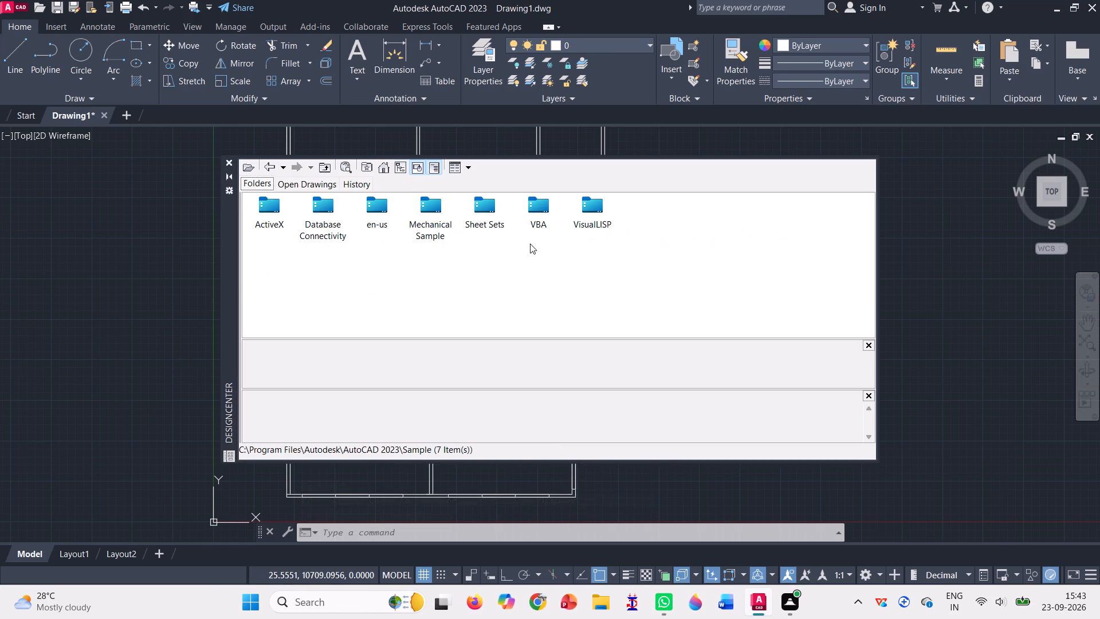
left_click(370, 206)
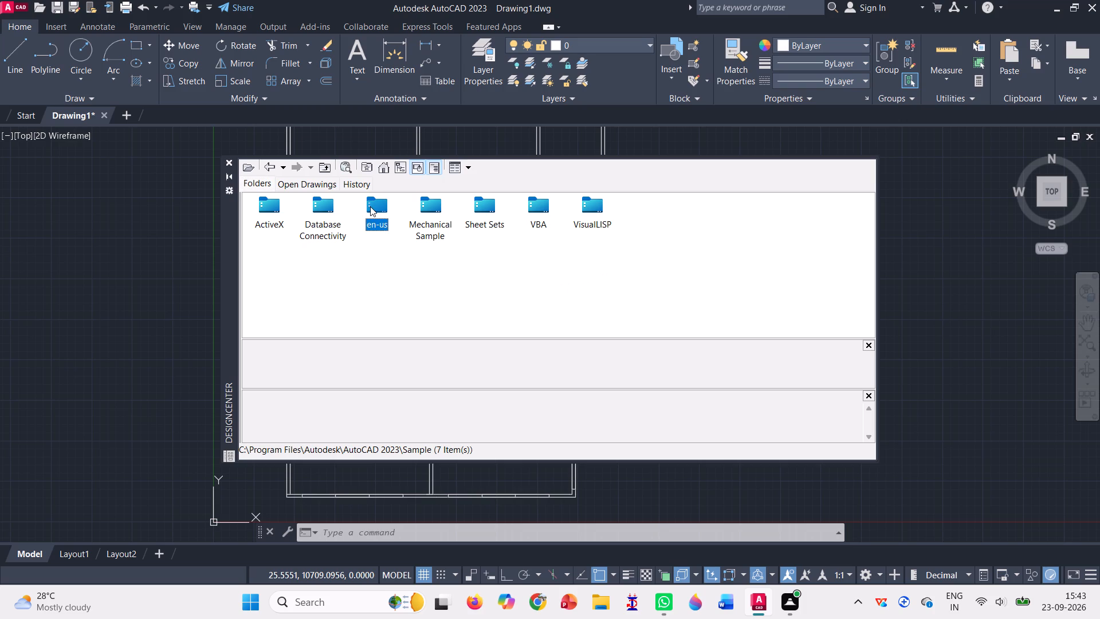
double_click(370, 206)
left_click(284, 207)
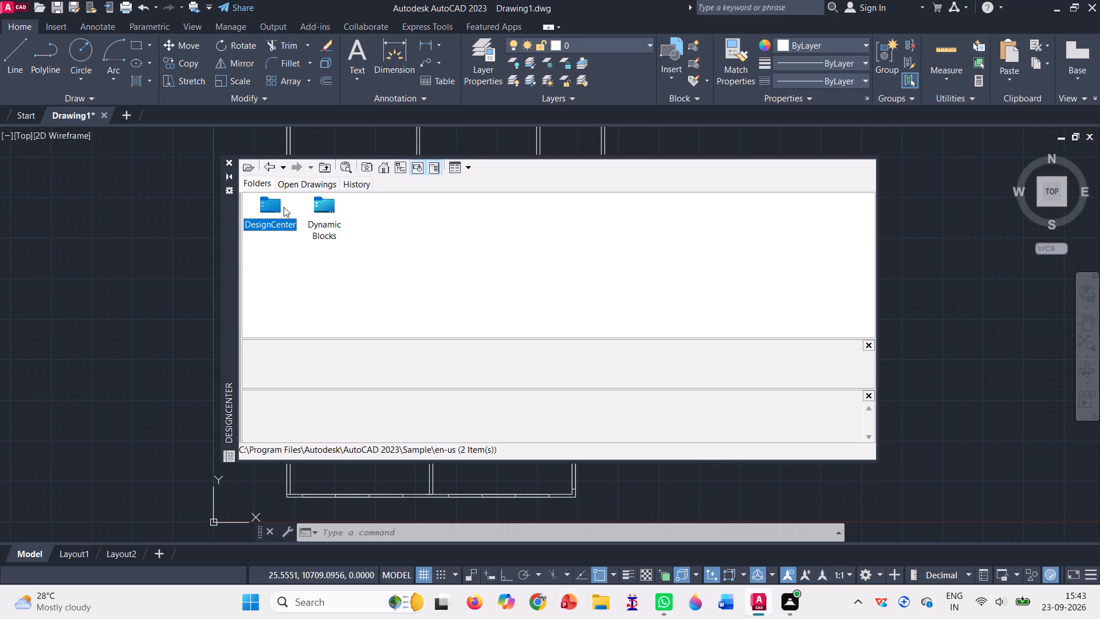
left_click(284, 207)
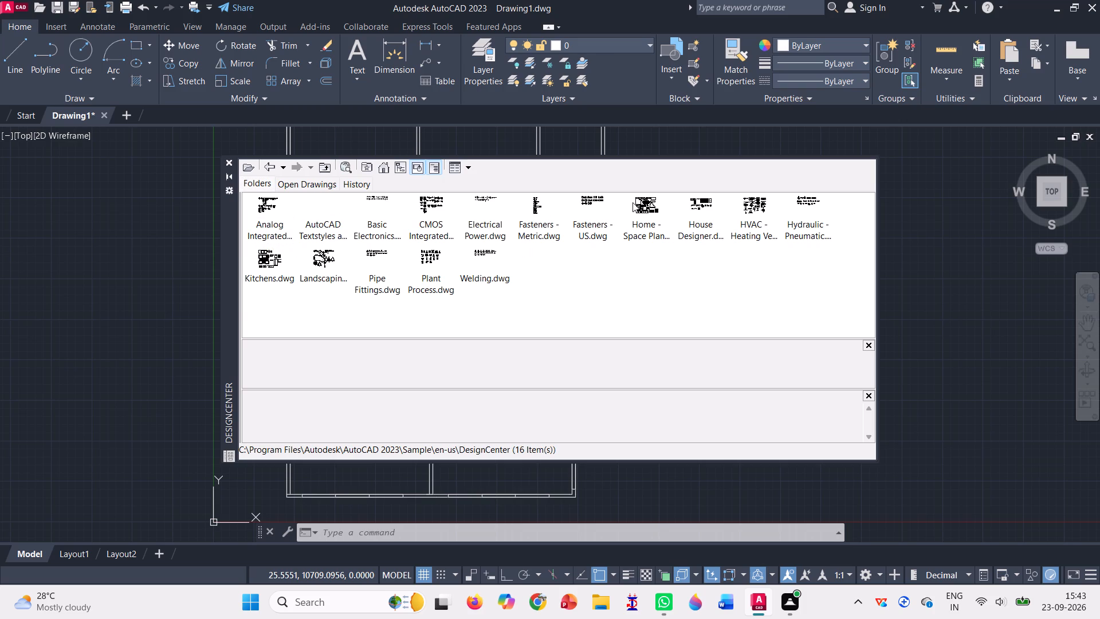
double_click(272, 259)
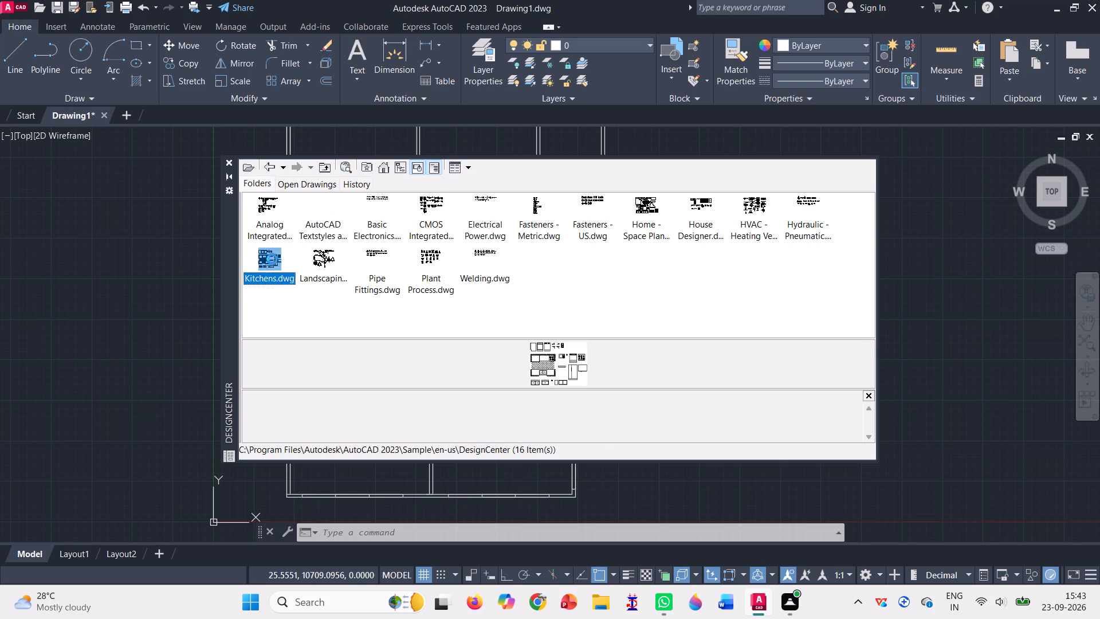
double_click(265, 205)
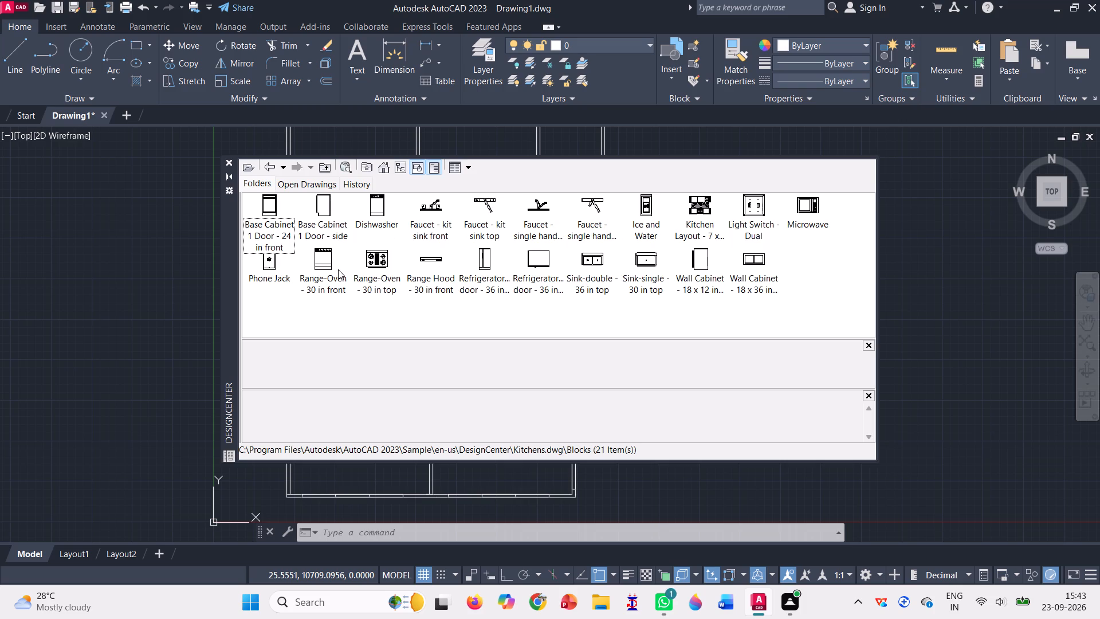
Insert the Range-Oven - 30 in top block at scale 1 and angle 0 in the empty area left of the floor plan.
left_click(376, 258)
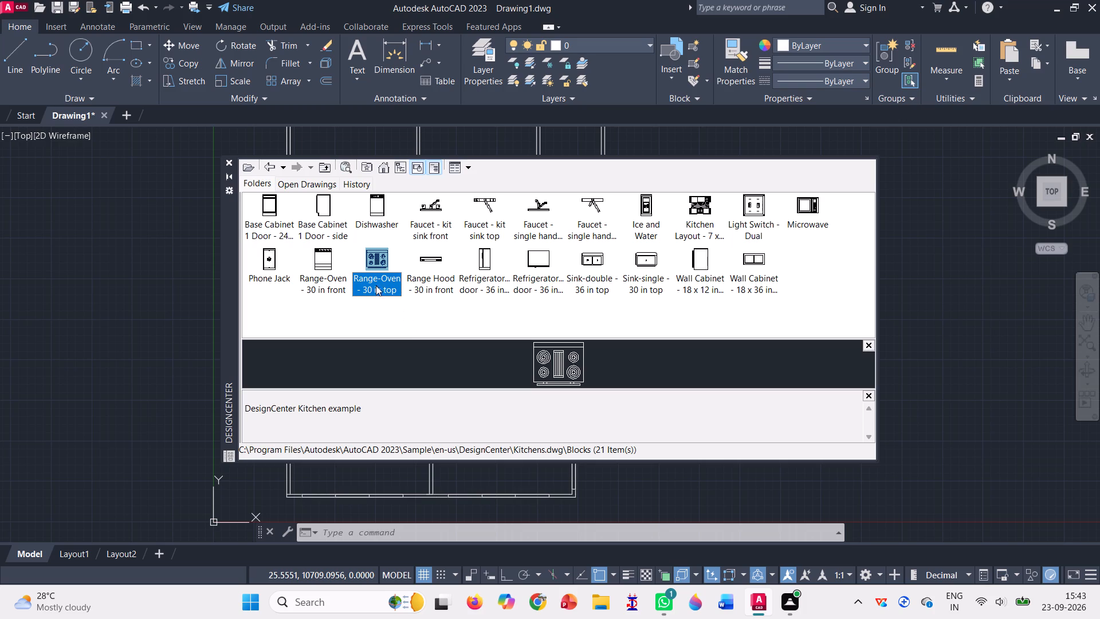
double_click(378, 258)
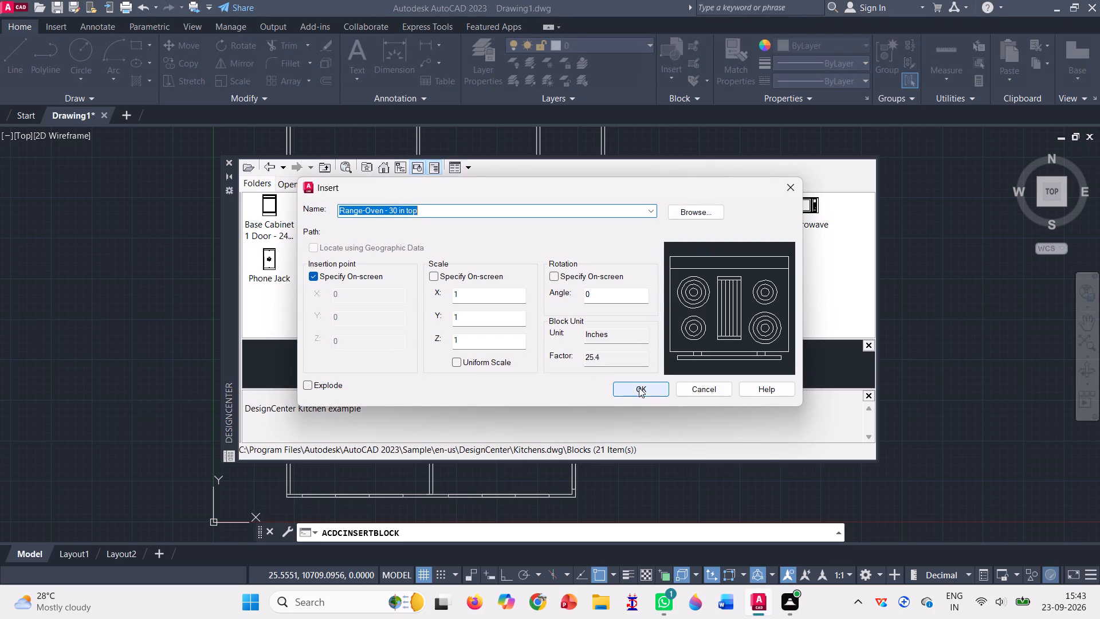
left_click(639, 387)
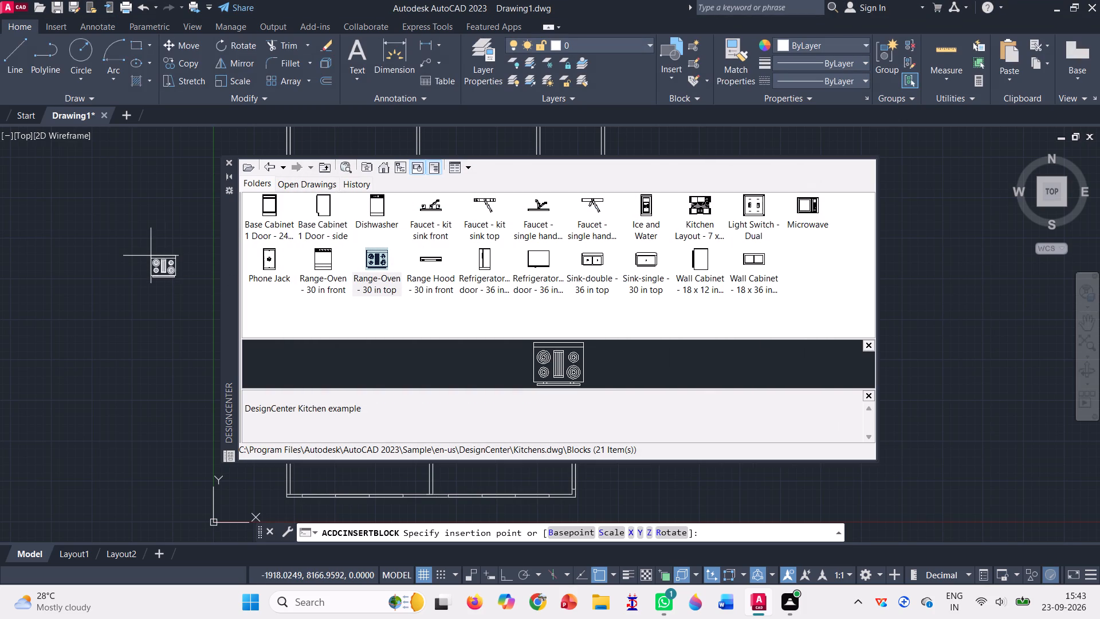
left_click(164, 250)
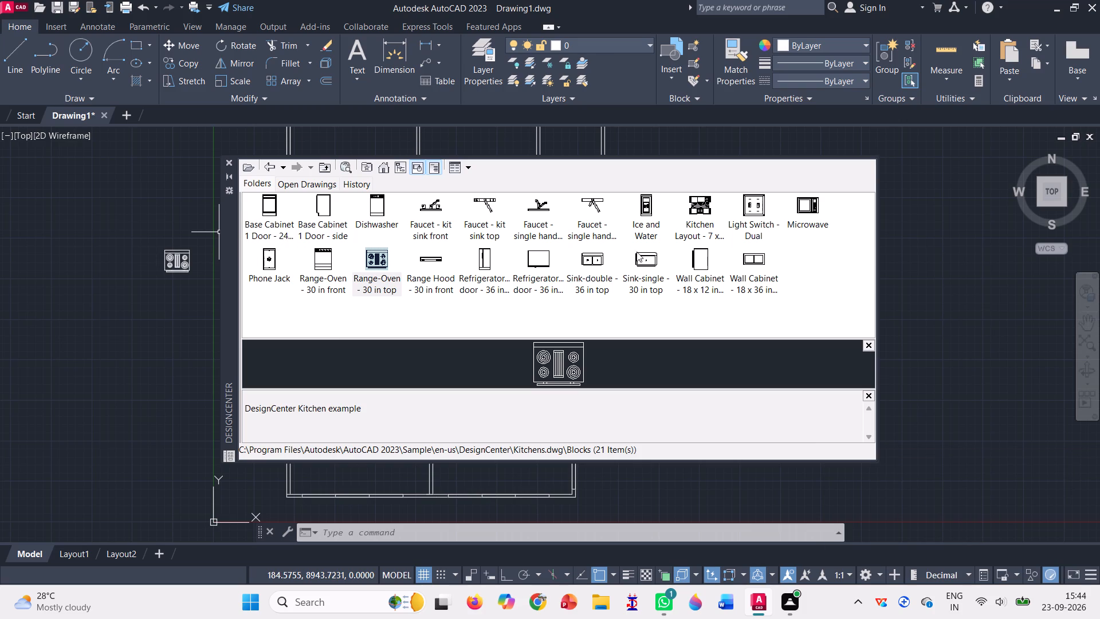
Insert the Sink-single - 30 in top block in the empty area just below the range-oven.
double_click(651, 258)
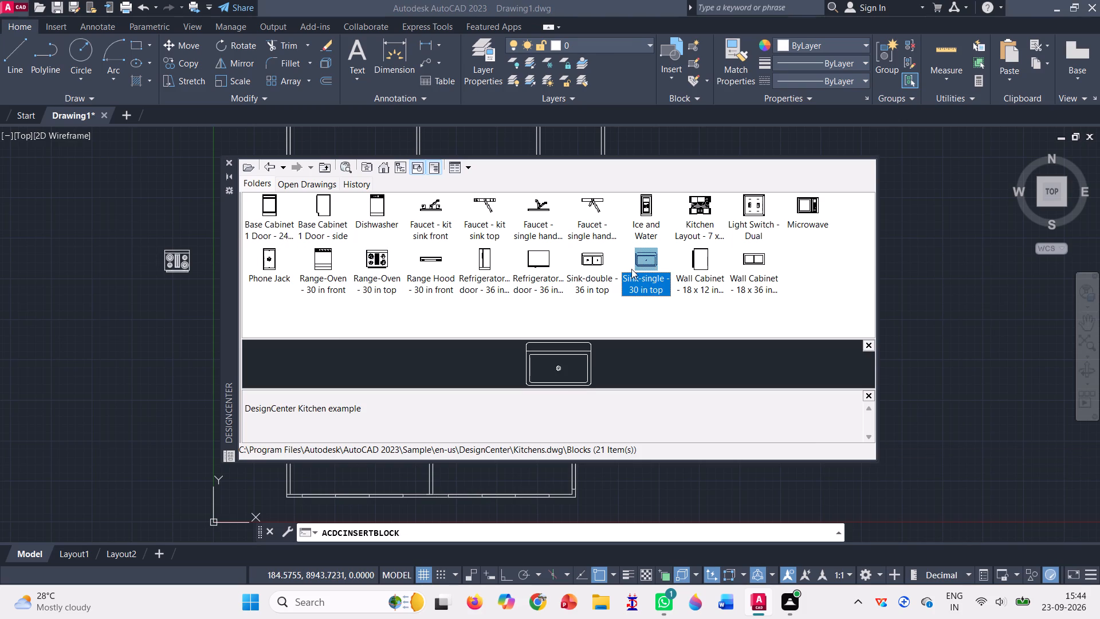
left_click(646, 397)
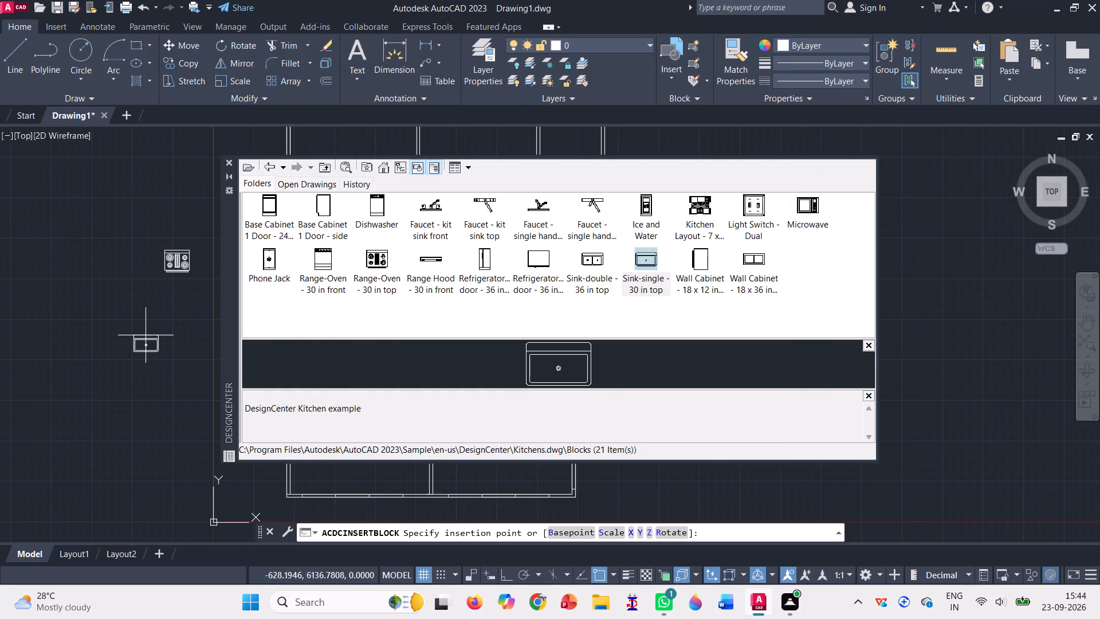
left_click(147, 309)
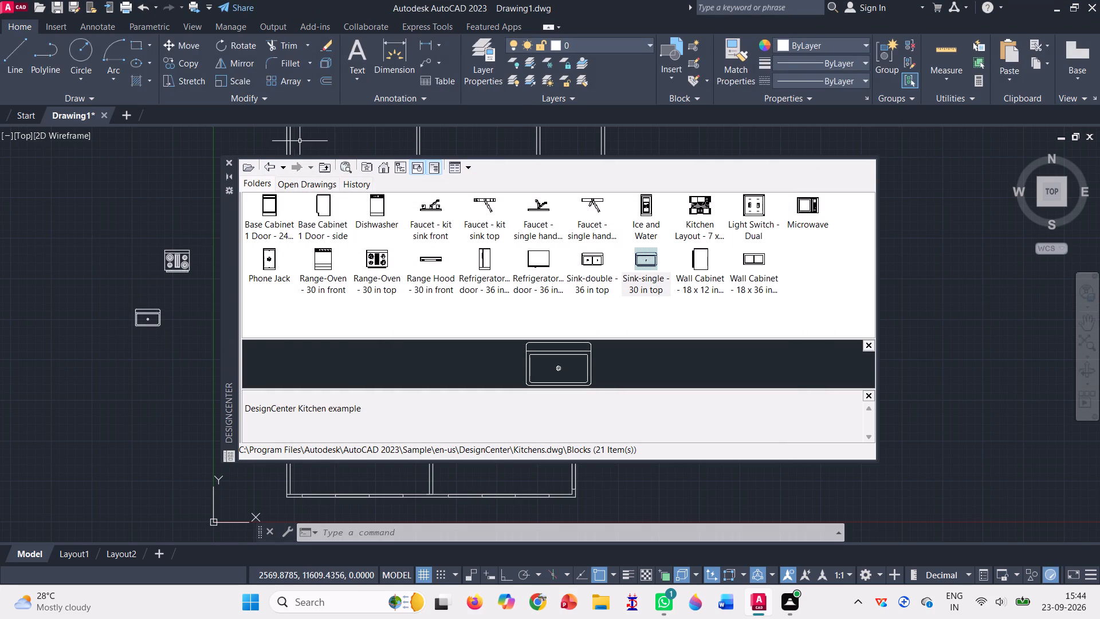
Go back to the DesignCenter sample drawings and open the blocks of Home - Space Planner.dwg.
left_click(268, 167)
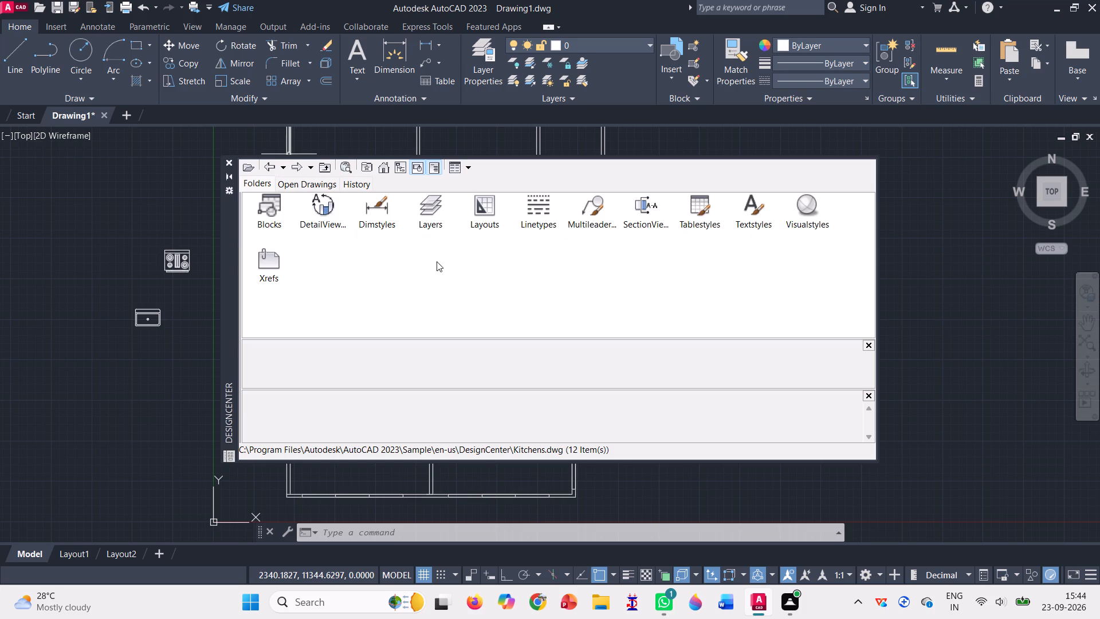
left_click(269, 167)
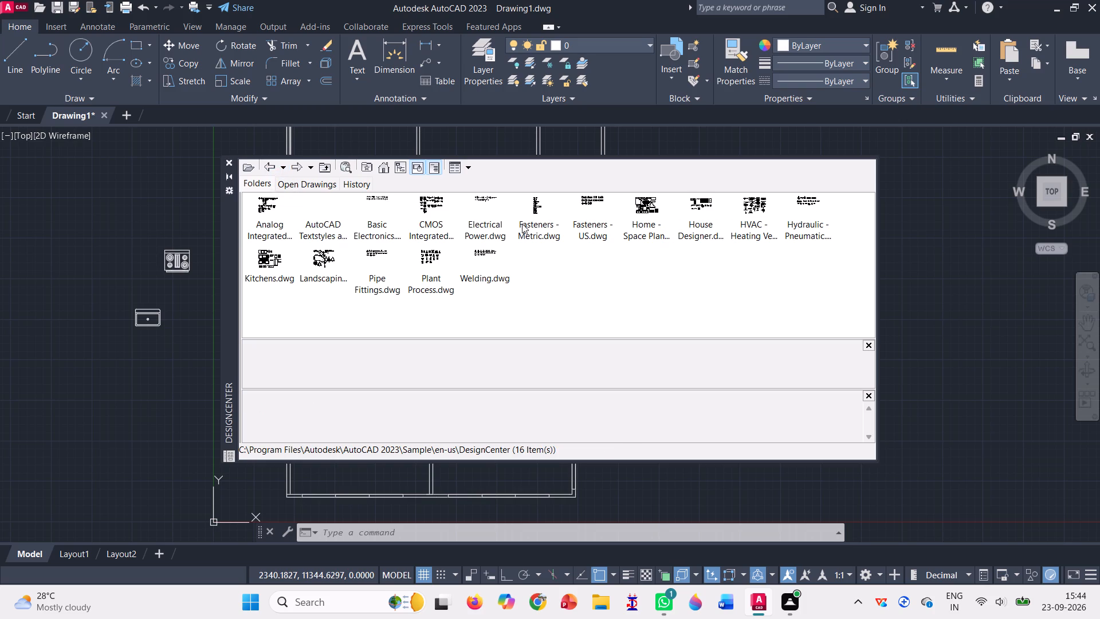
double_click(646, 213)
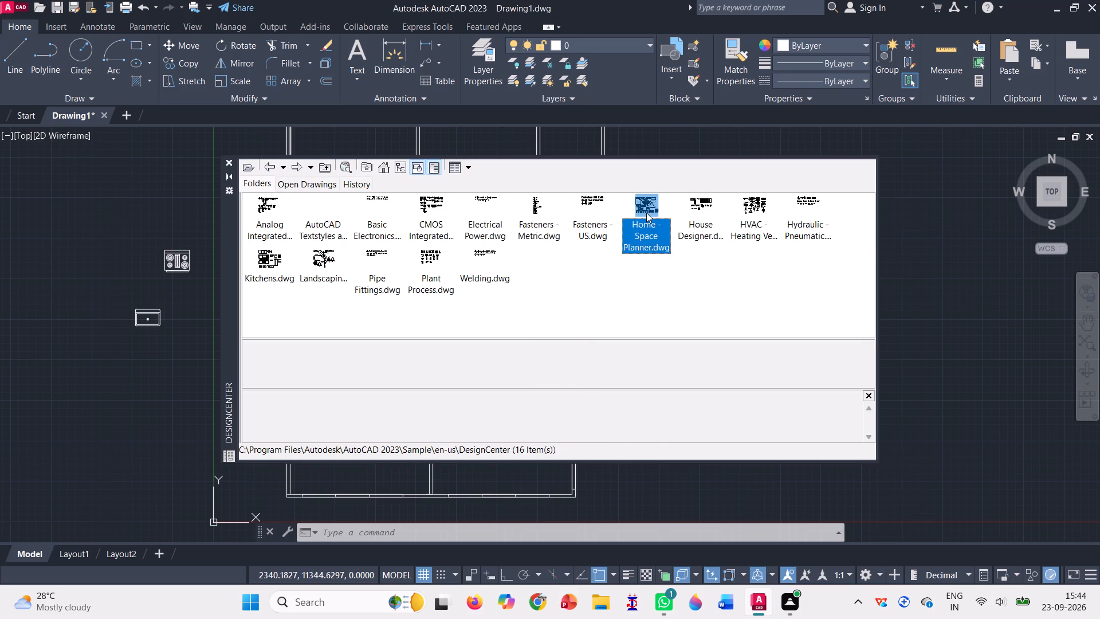
double_click(271, 200)
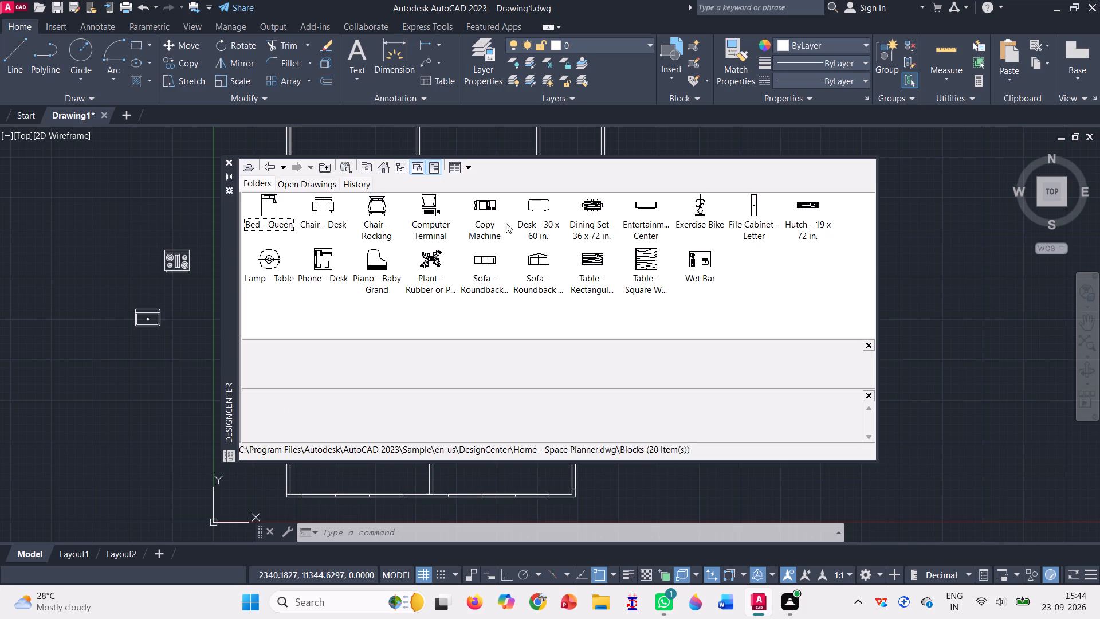
Insert the Bed - Queen block at scale 1 and angle 0 in the empty area to the left of the range-oven.
left_click(265, 201)
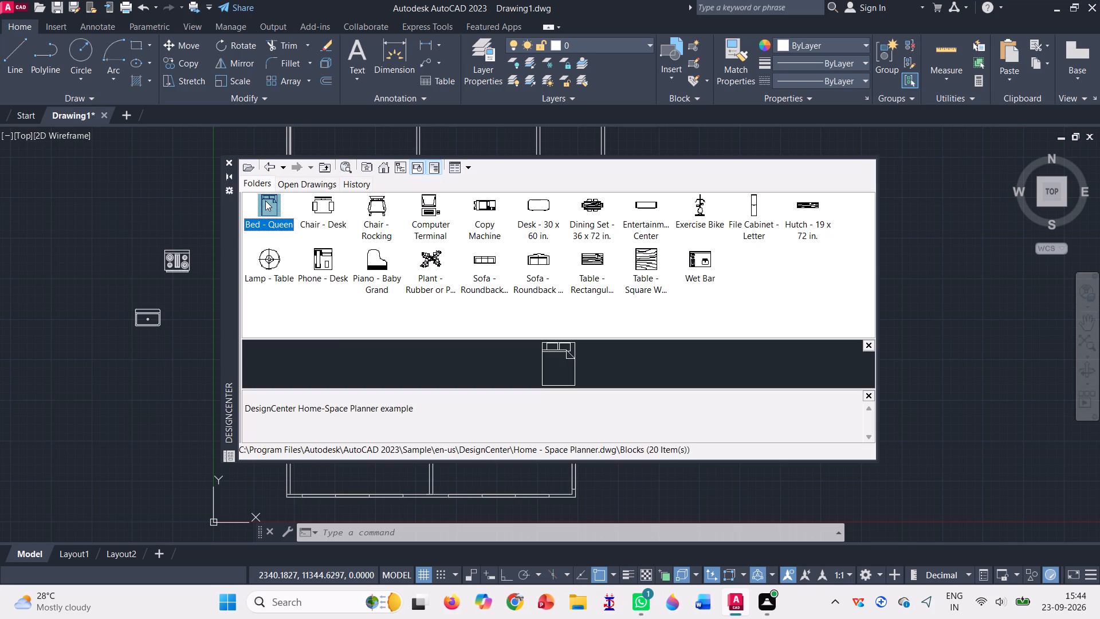
left_click(265, 201)
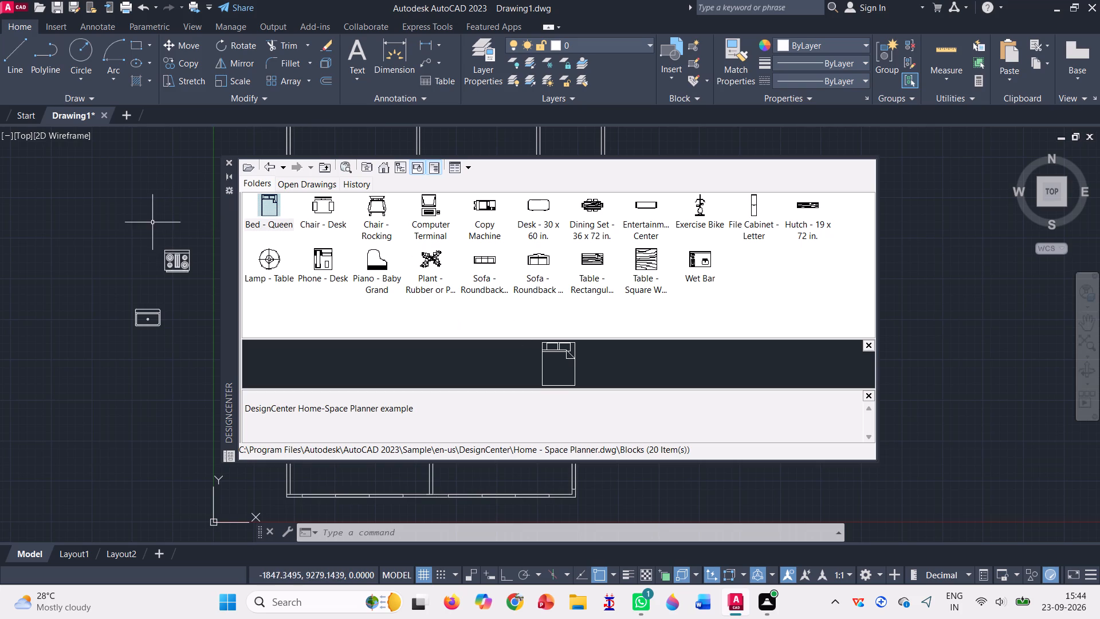
double_click(272, 203)
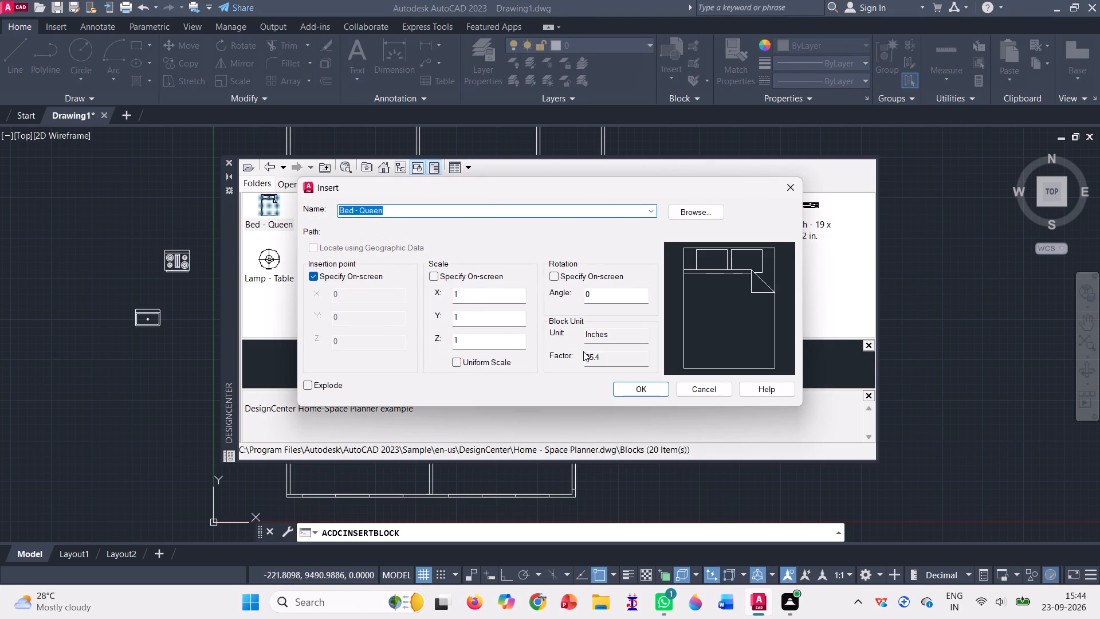
left_click(625, 391)
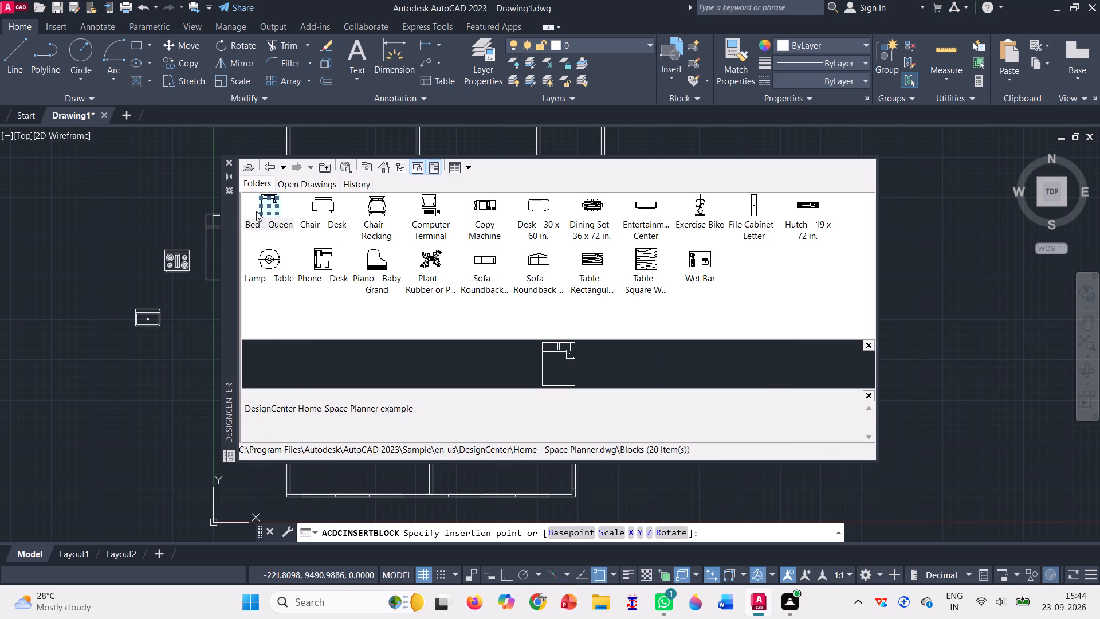
left_click(50, 195)
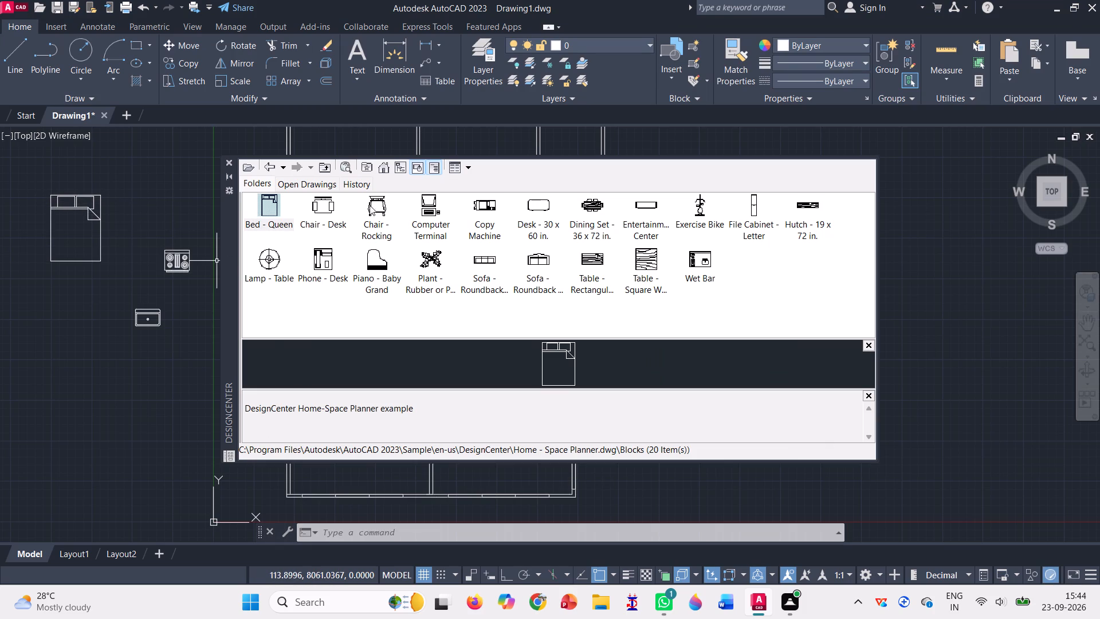
Insert the Chair - Desk block at scale 1 and angle 0 just above the range-oven, outside the floor plan.
double_click(325, 209)
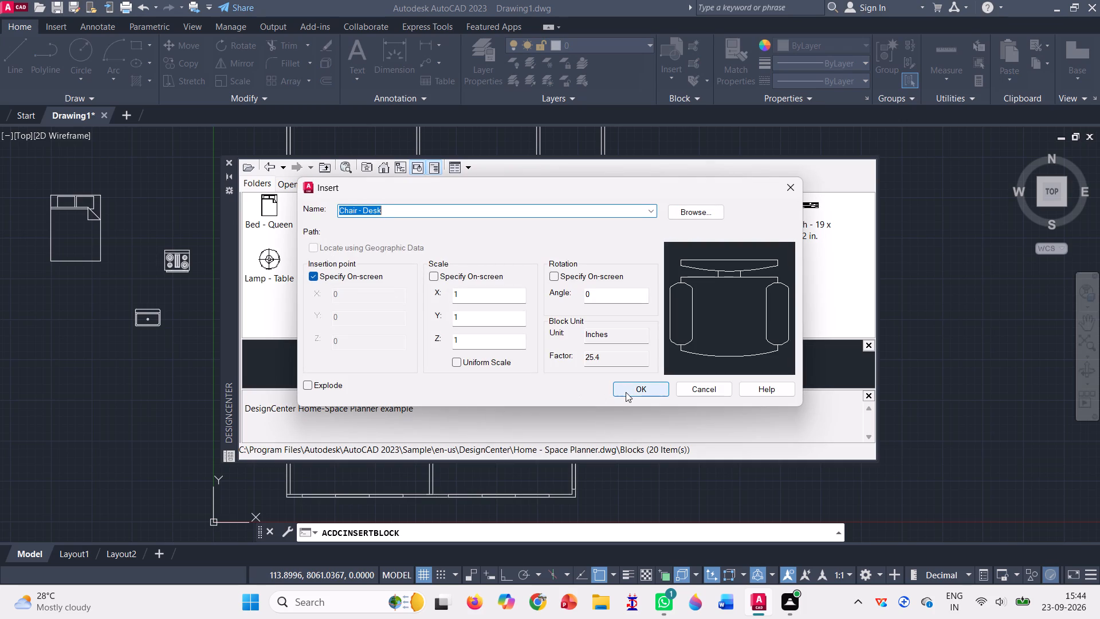
left_click(626, 392)
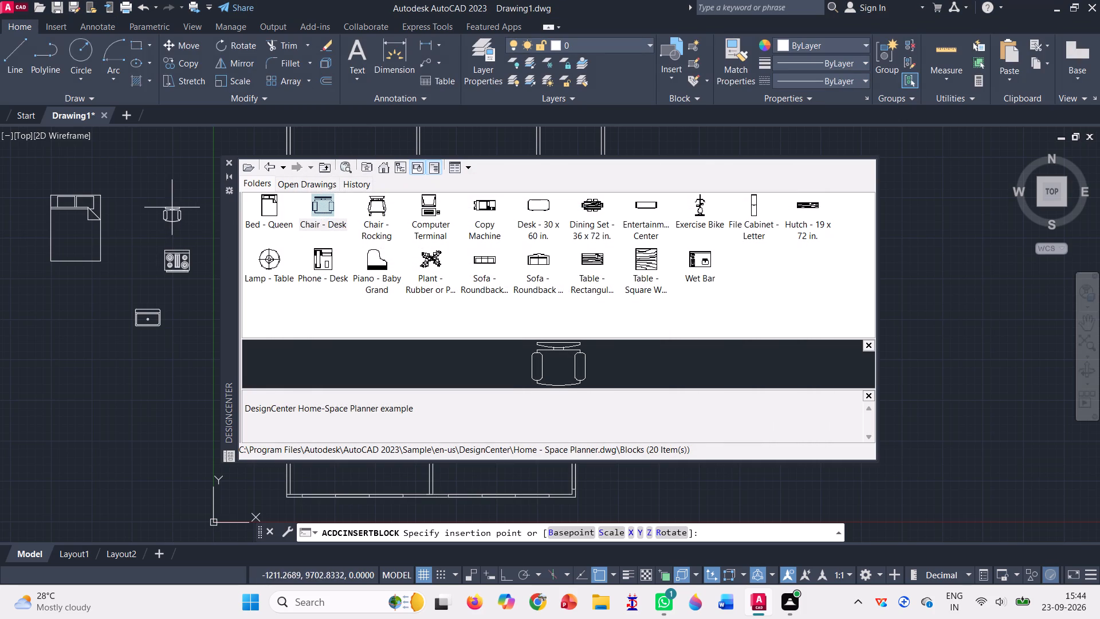
left_click(169, 187)
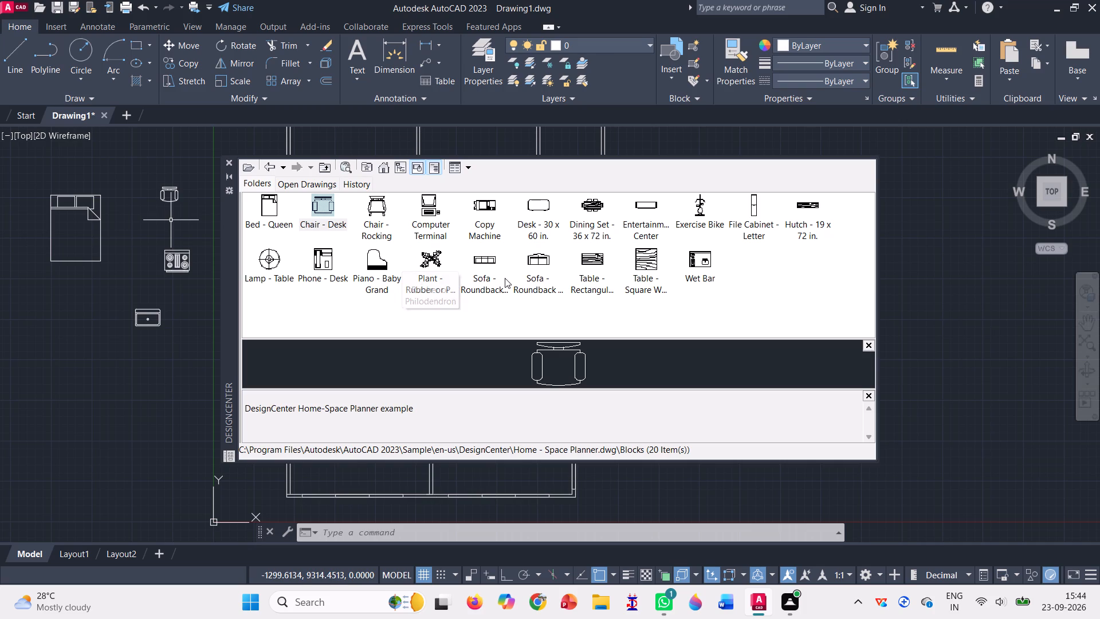
Insert the Sofa - Roundback 7 ft. block in the empty area below the single sink, outside the floor plan.
double_click(494, 256)
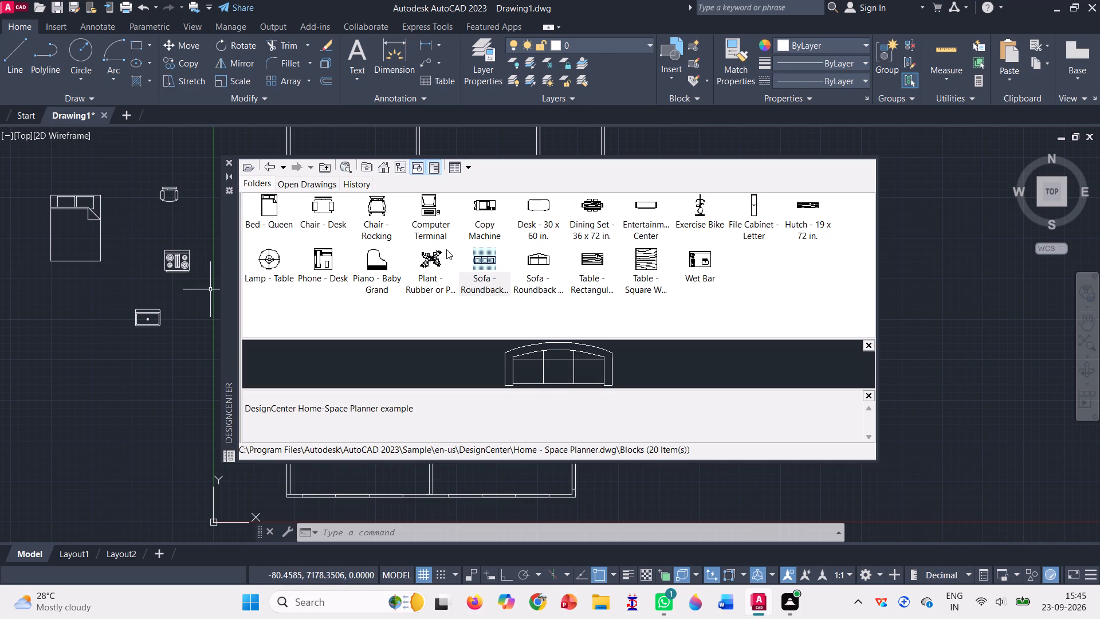
left_click(480, 260)
left_click(481, 256)
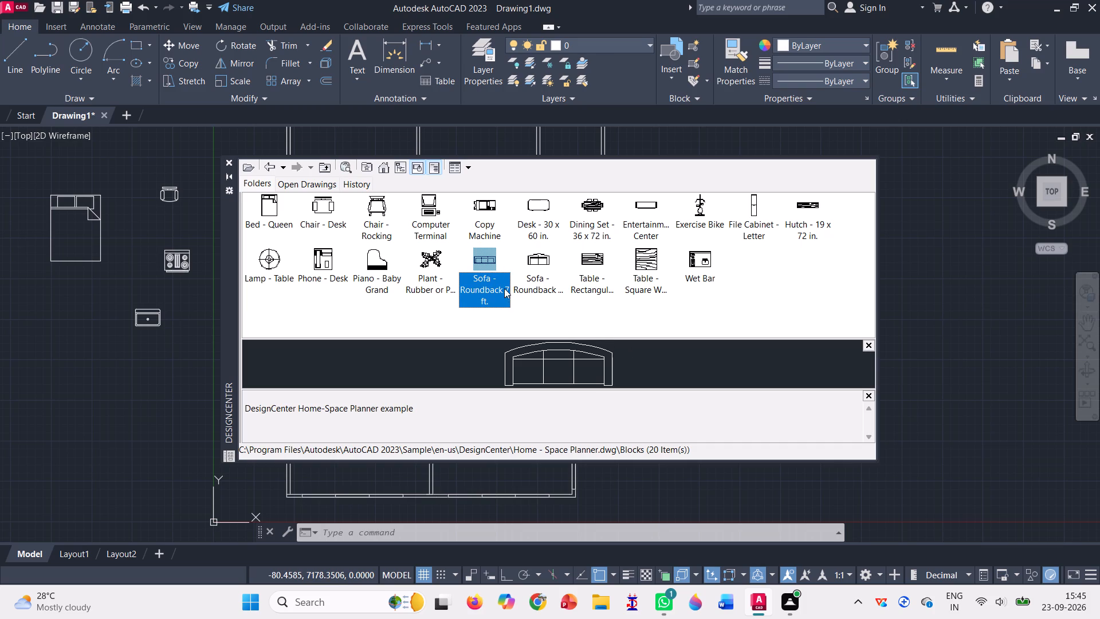
left_click(476, 248)
double_click(486, 260)
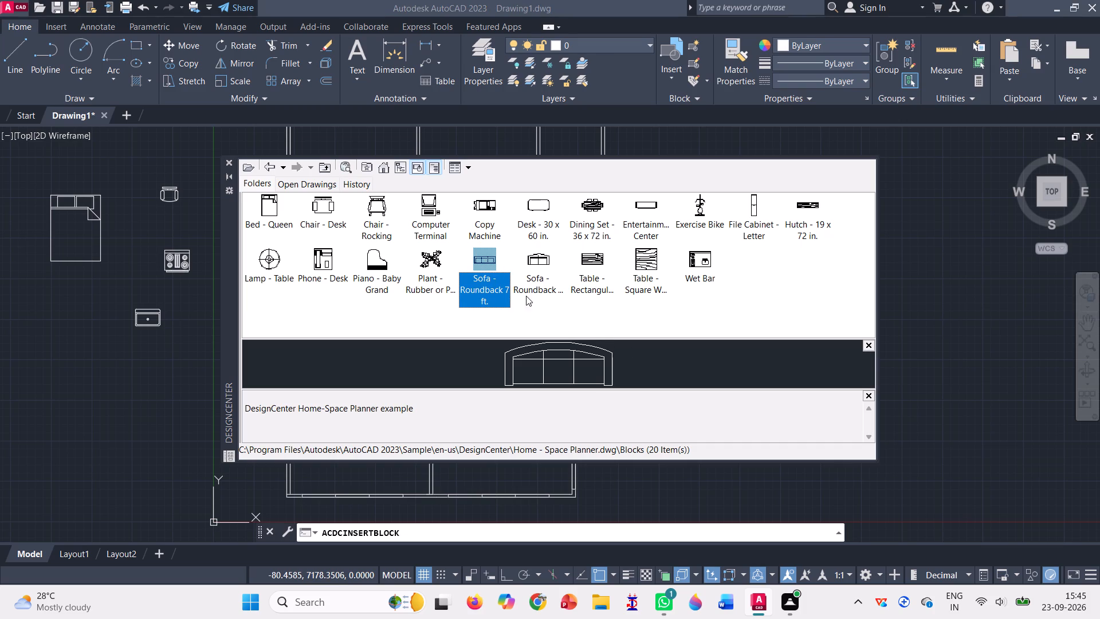
left_click(624, 389)
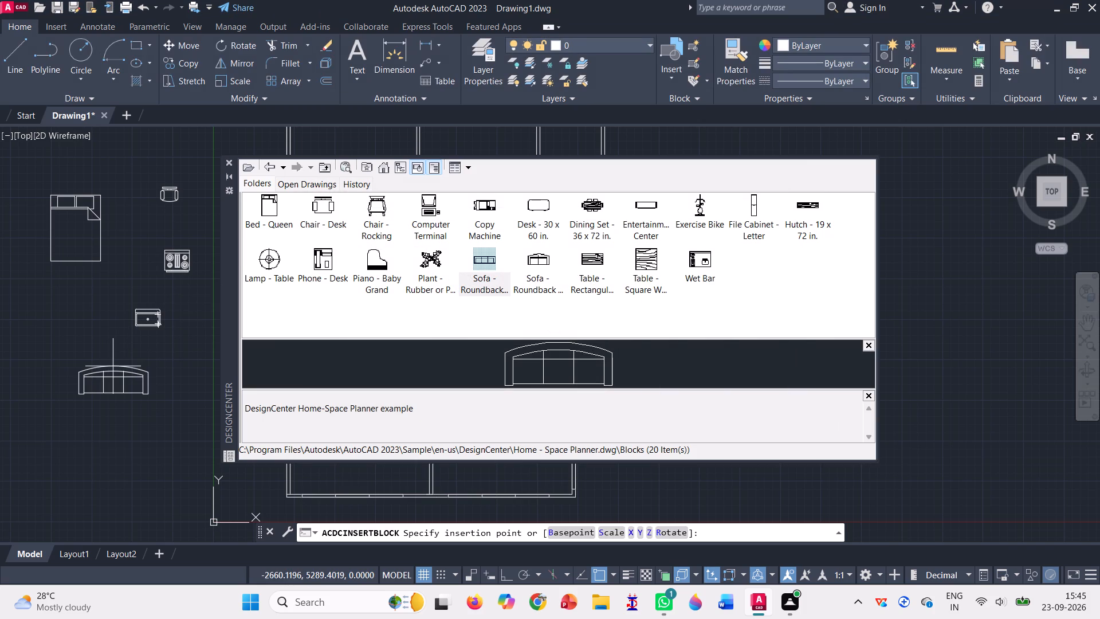
left_click(113, 366)
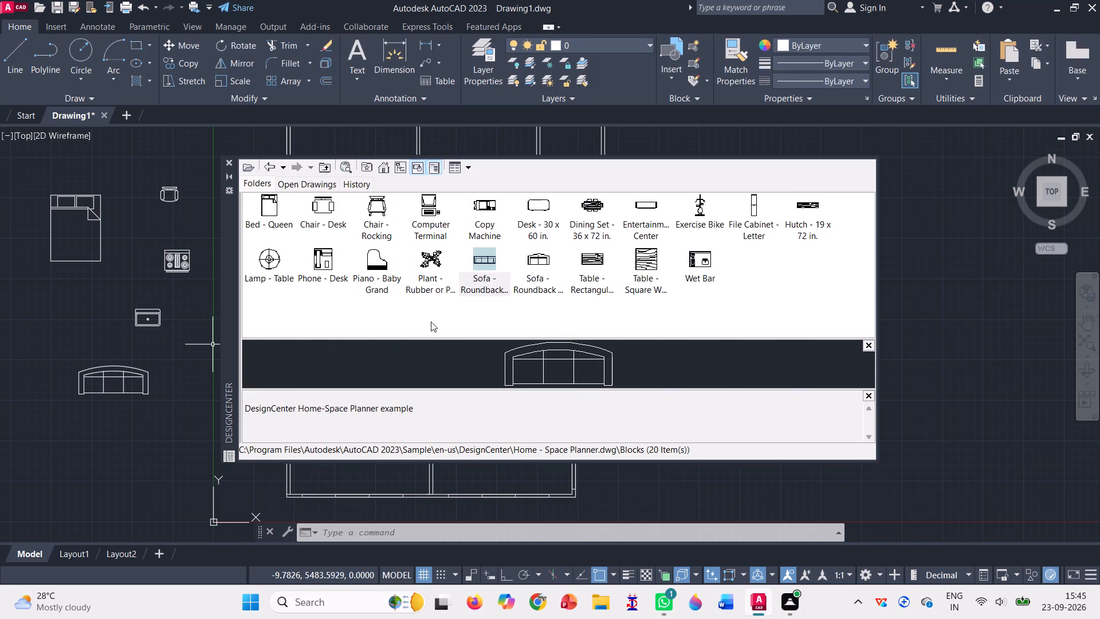
Insert the Table - Rectangular Woodgrain 60 x 30 in. block at scale 1 and angle 0 just below the sofa.
double_click(600, 254)
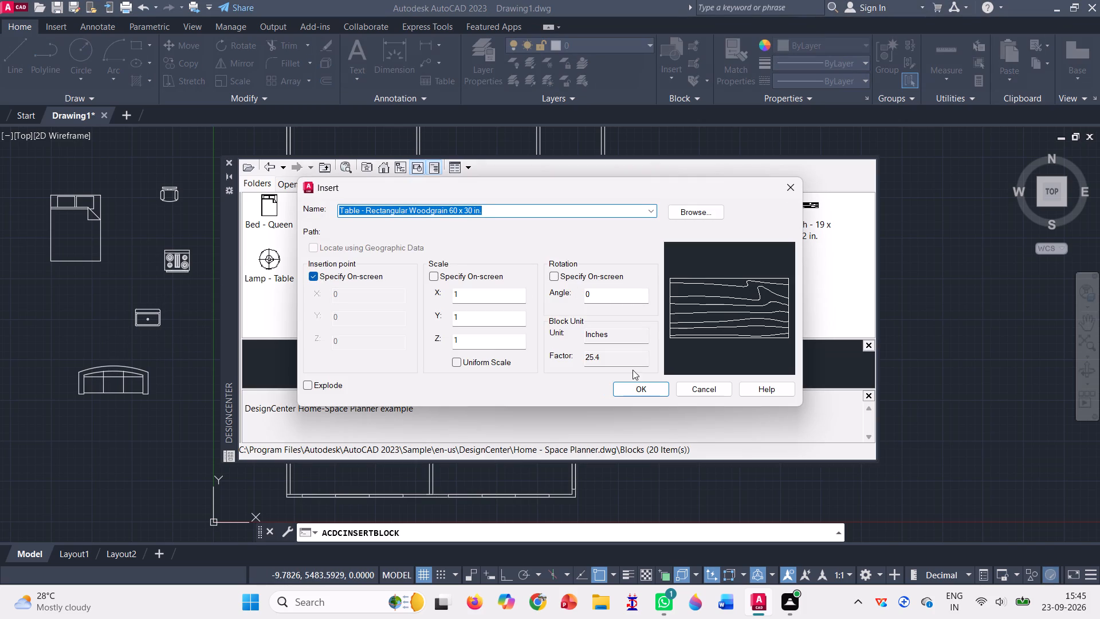
left_click(637, 393)
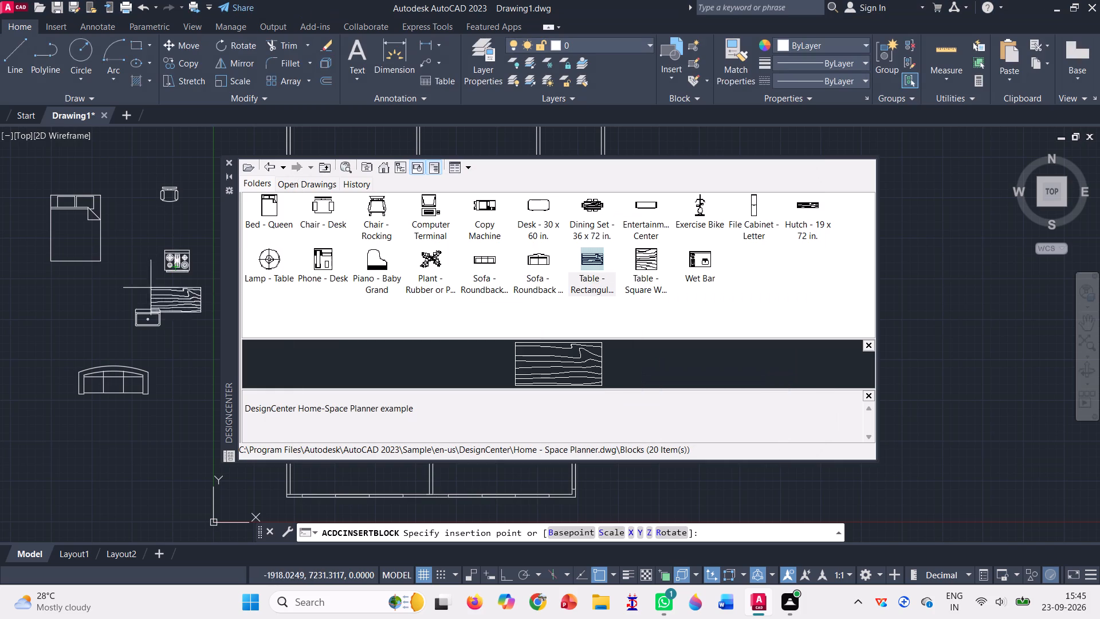
left_click(89, 435)
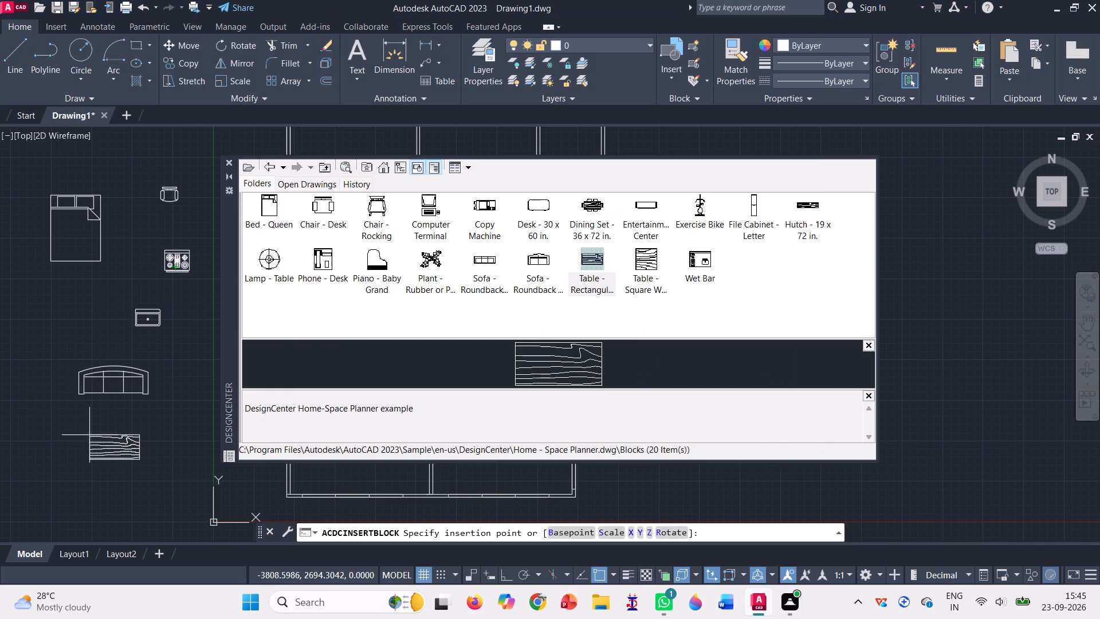
Insert the Dining Set - 36 x 72 in. block in the empty area to the right of the floor plan's entrance steps.
double_click(585, 200)
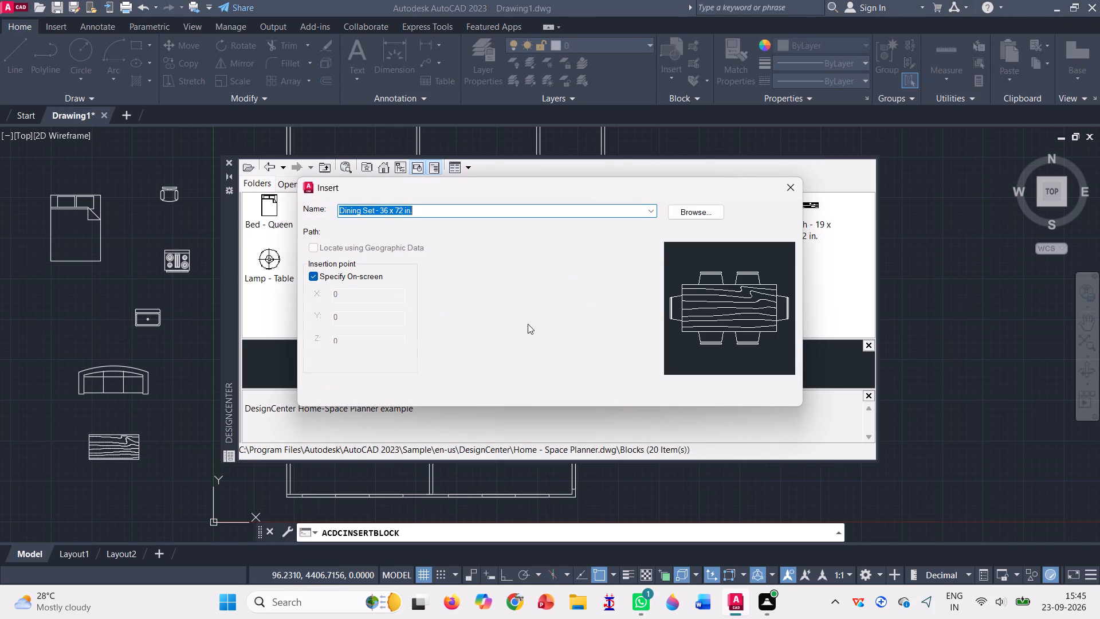
left_click(654, 394)
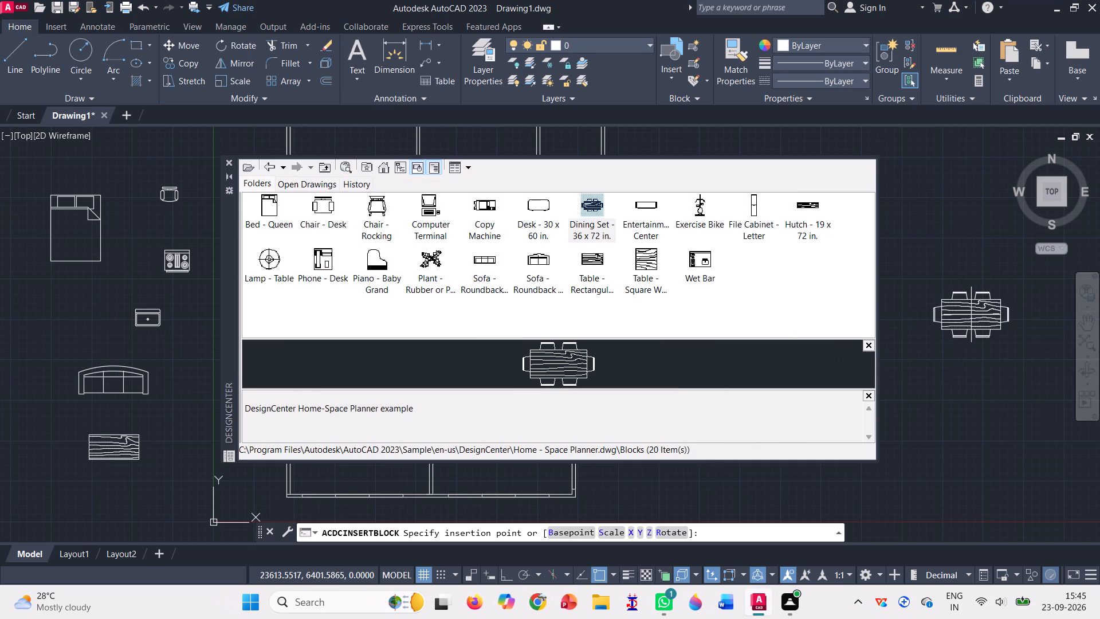
left_click(967, 315)
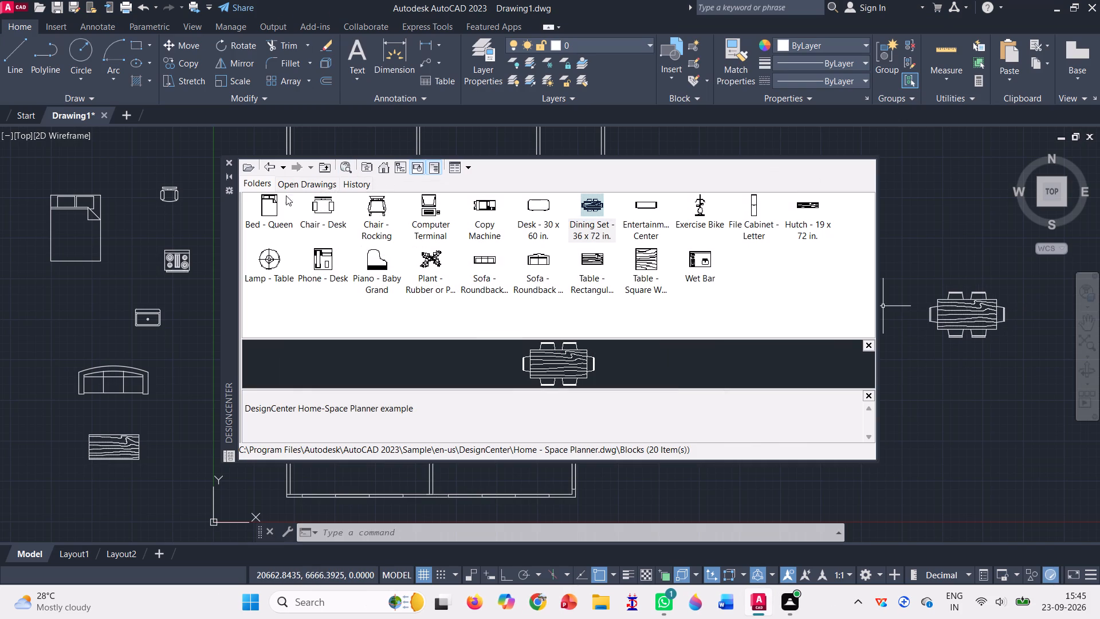
Insert two Lamp - Table blocks at scale 1 and angle 0, one on each side of the queen bed's head.
left_click(271, 256)
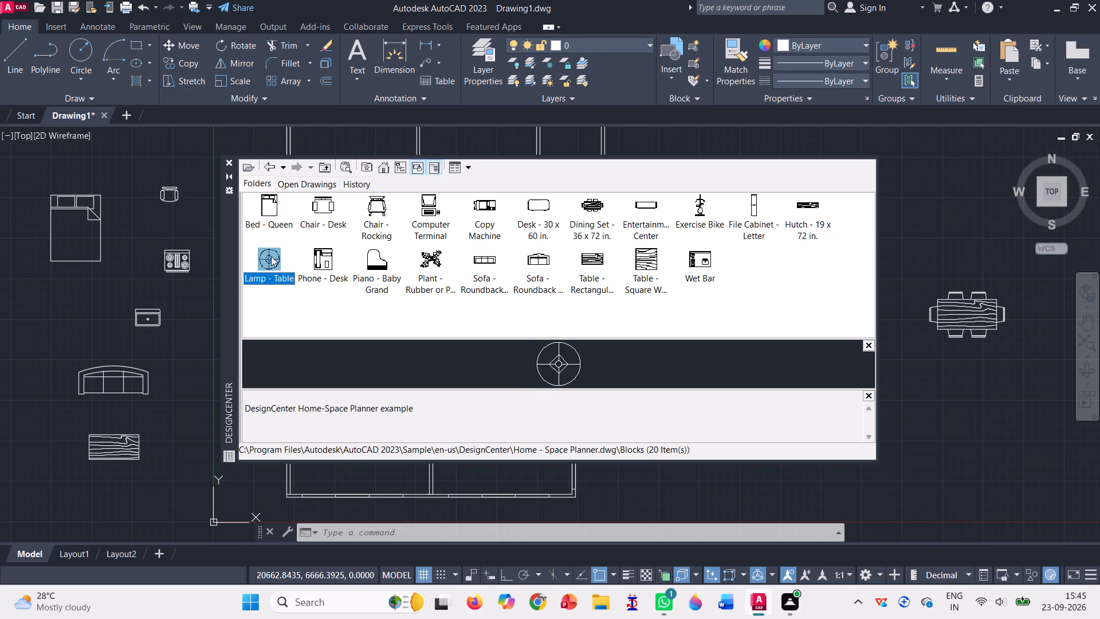
double_click(271, 256)
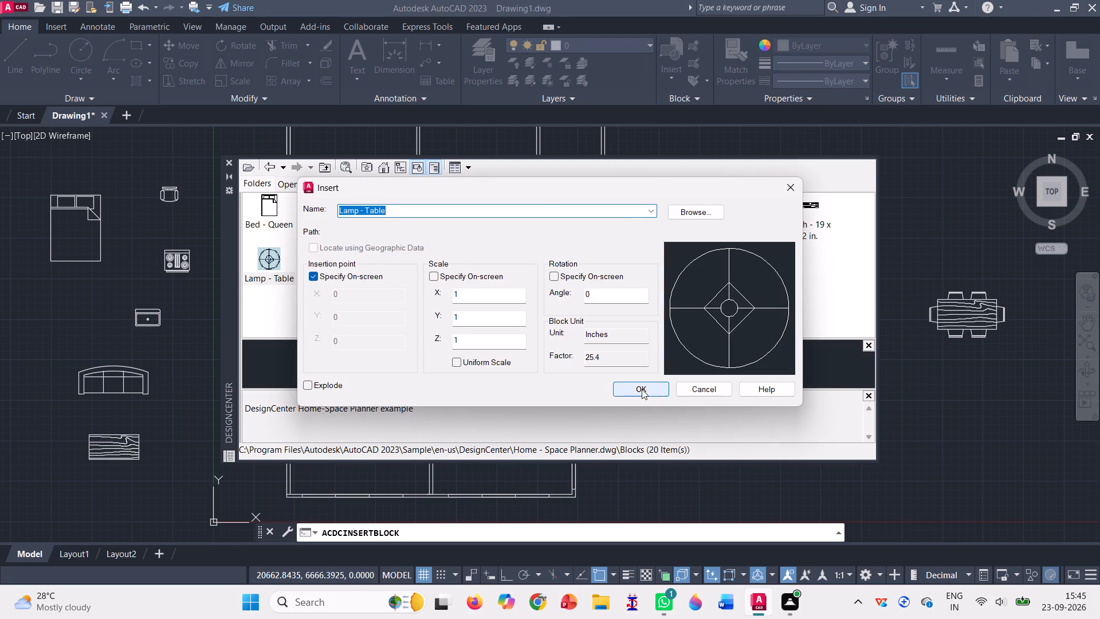
left_click(642, 389)
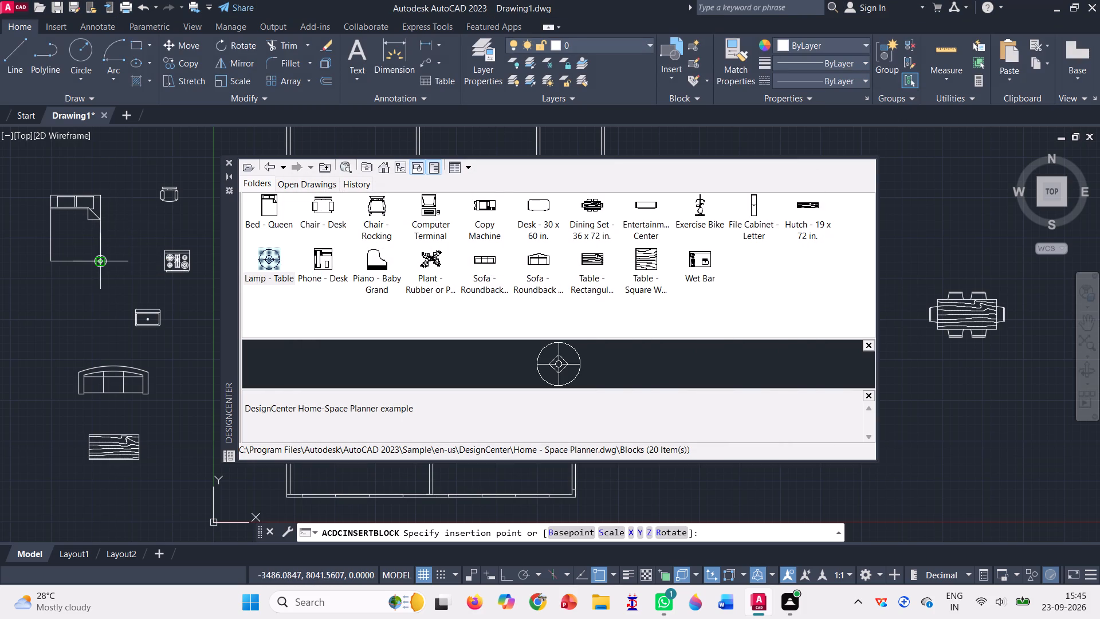
left_click(108, 200)
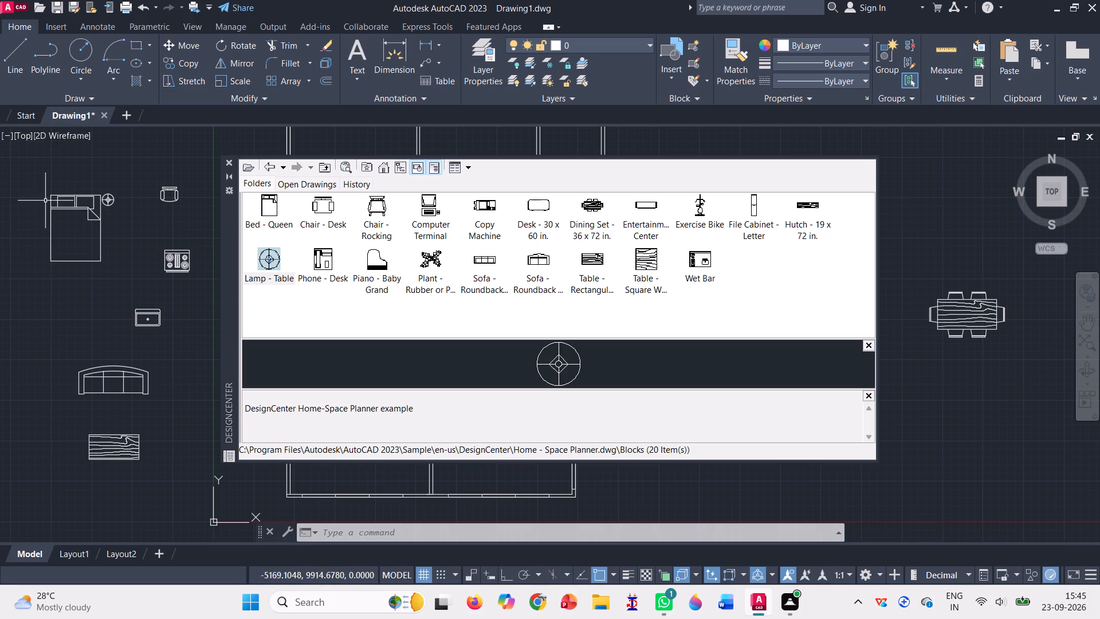
double_click(266, 258)
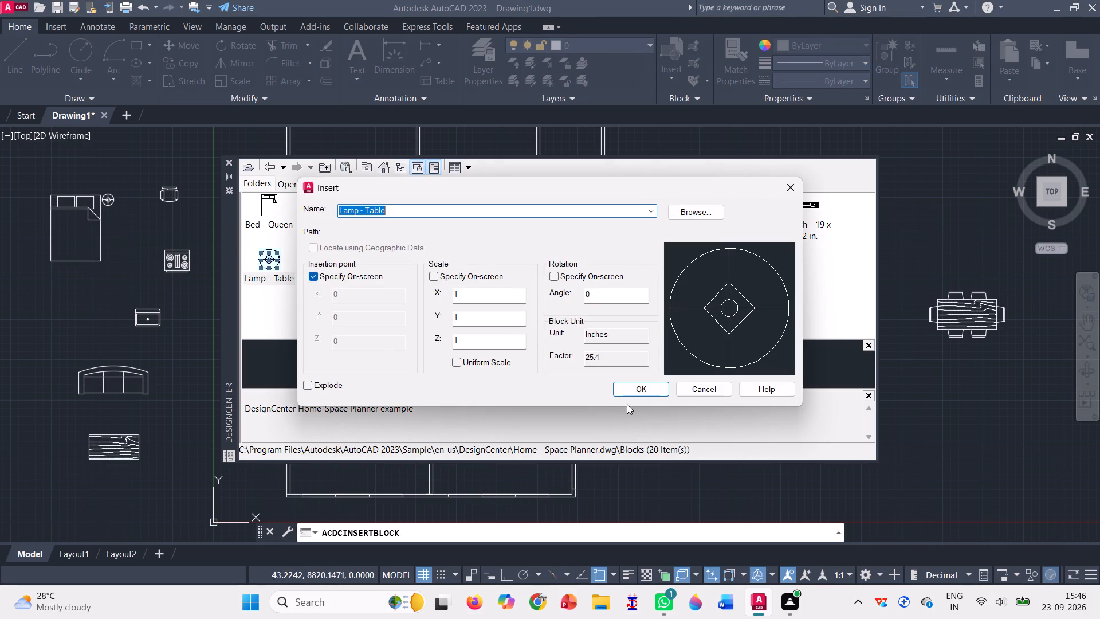
left_click(635, 390)
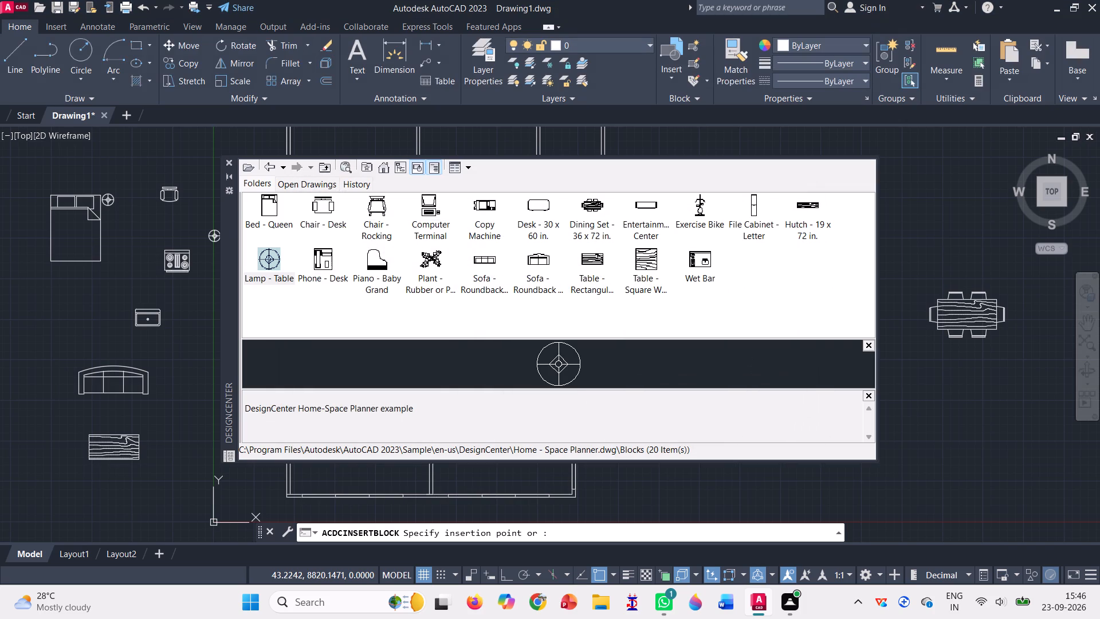
left_click(39, 203)
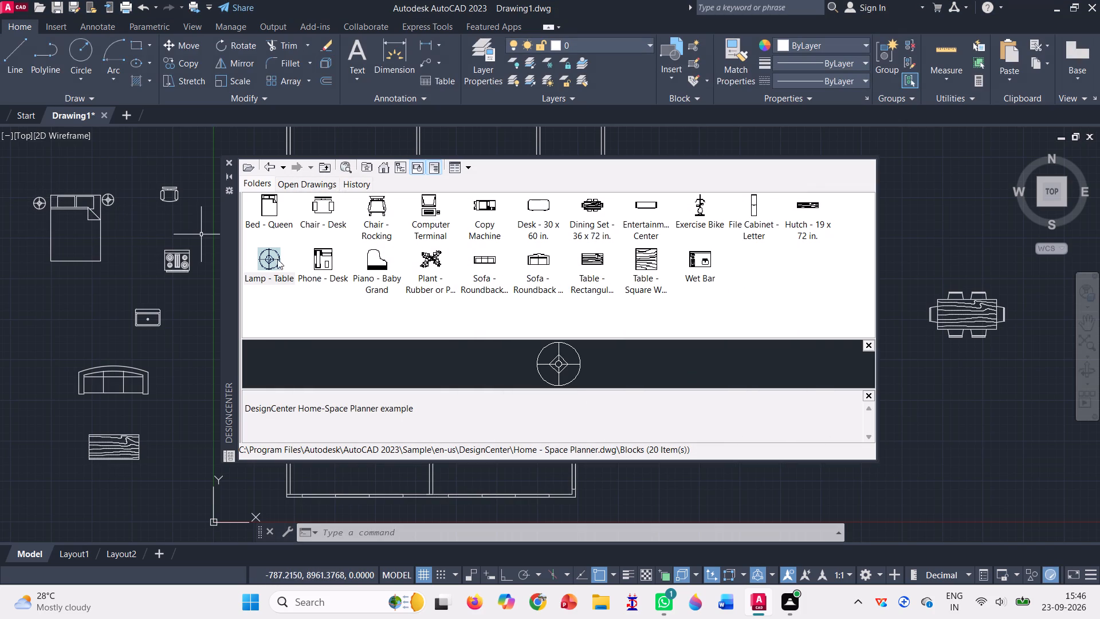
Go back to the DesignCenter sample drawings and open the blocks of House Designer.dwg.
left_click(273, 170)
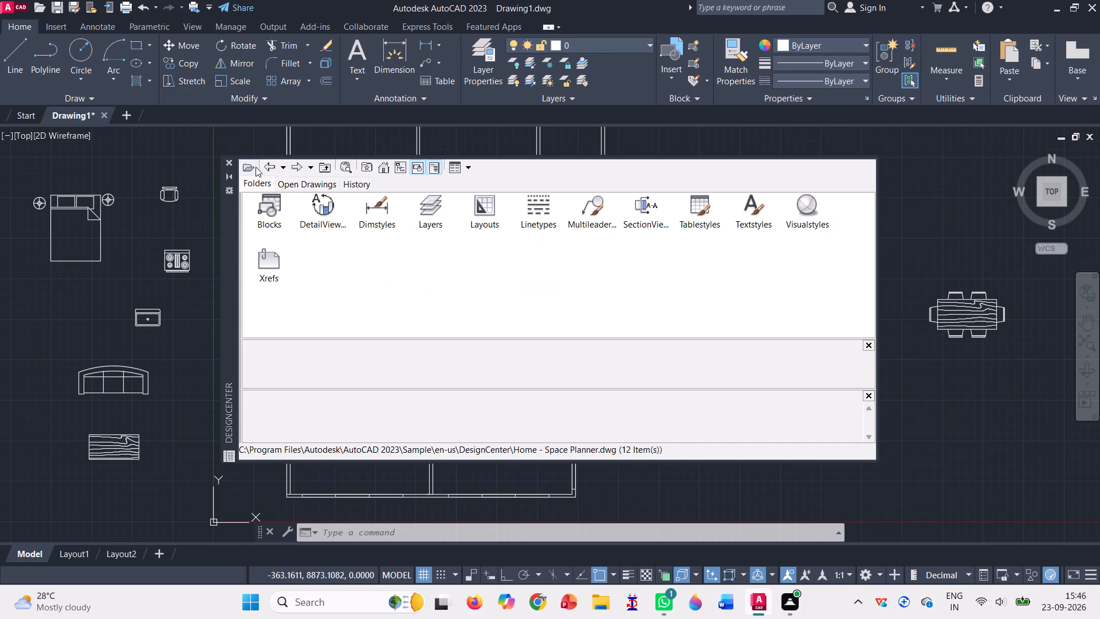
left_click(269, 167)
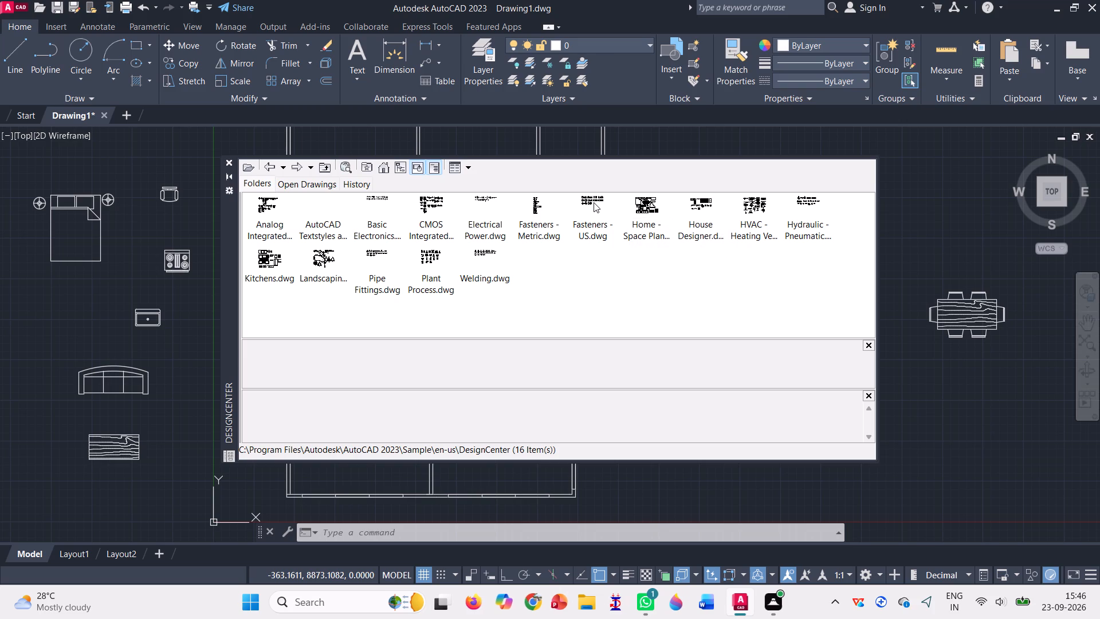
double_click(696, 209)
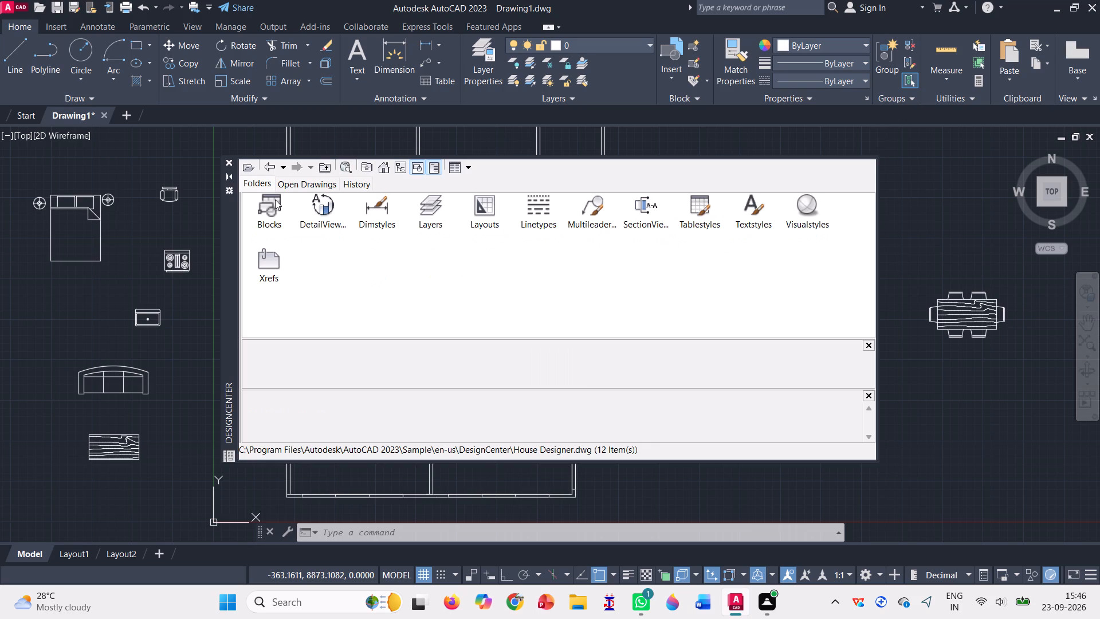
double_click(275, 199)
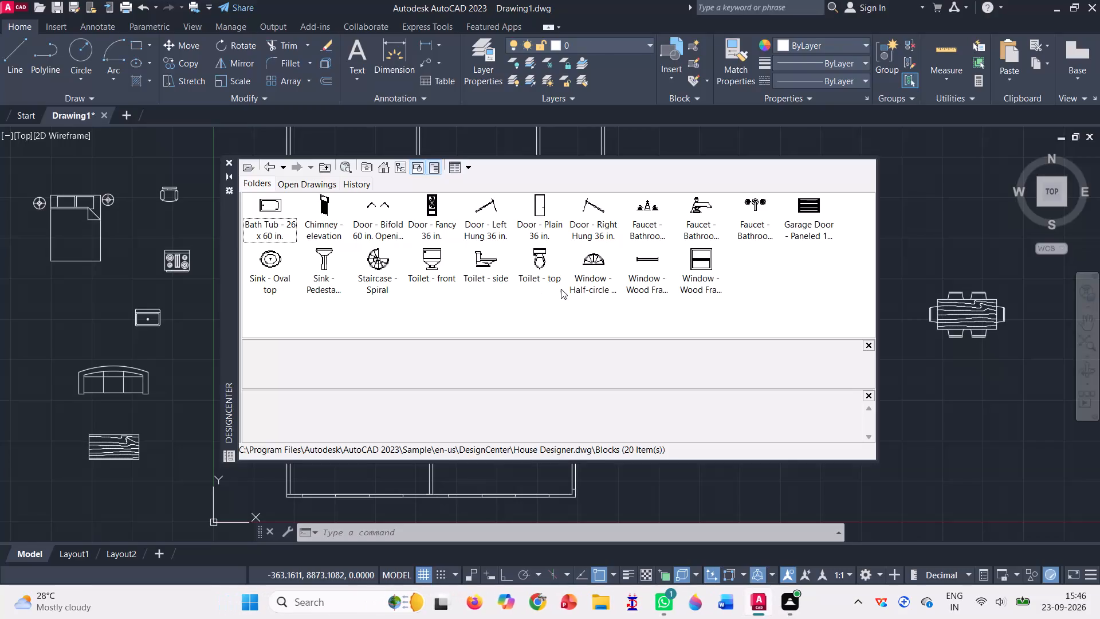
Insert the Toilet - top block at scale 1 and angle 0 above the dining set, outside the floor plan.
left_click(537, 253)
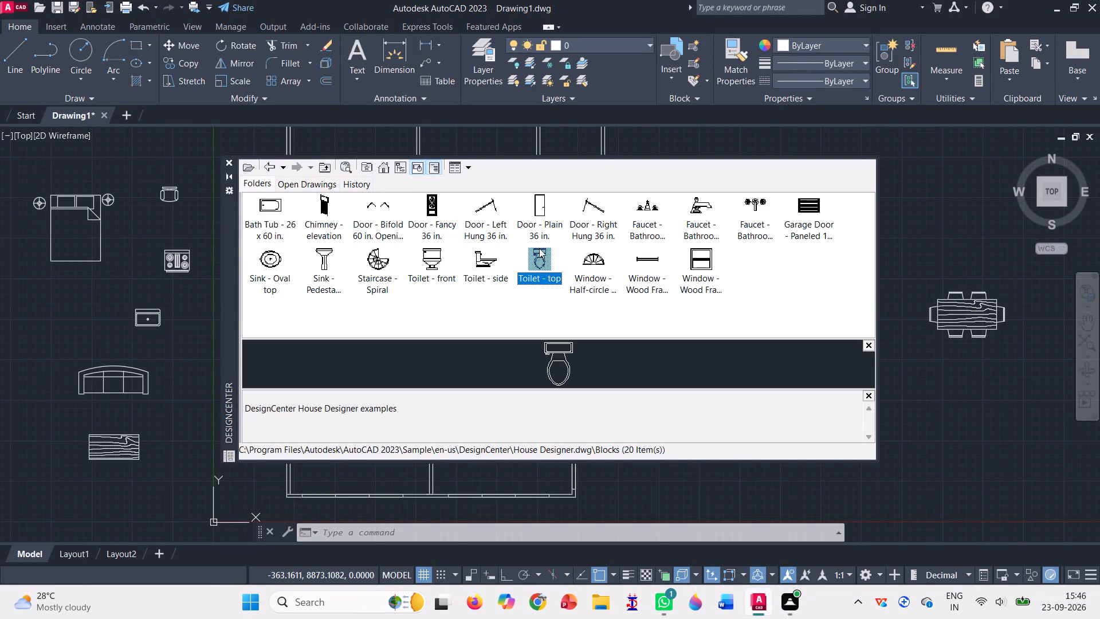
double_click(537, 248)
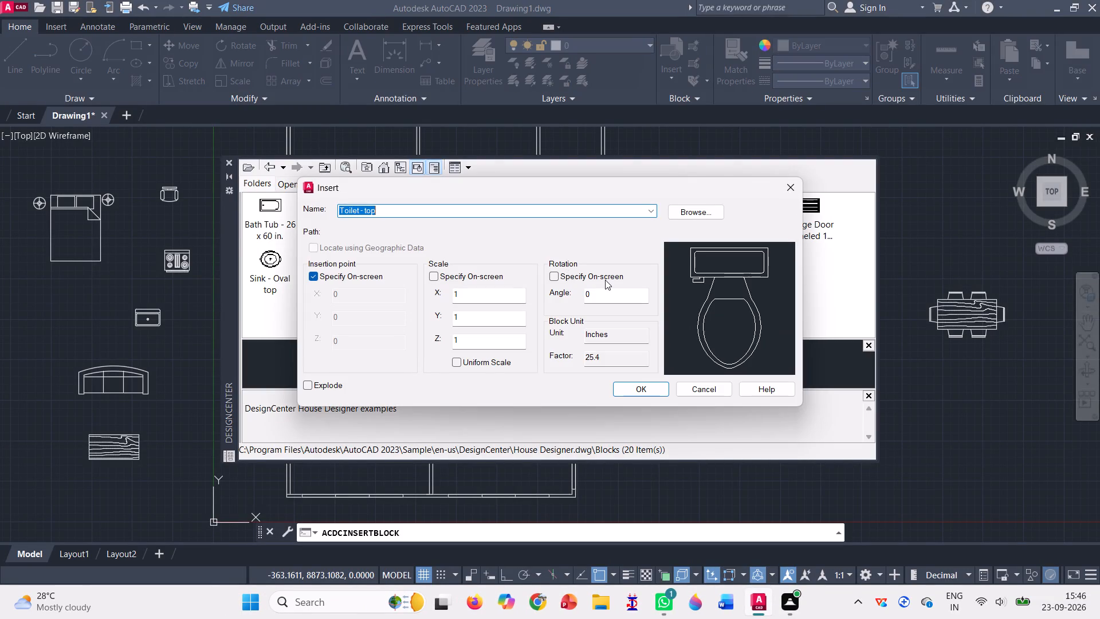
left_click(641, 386)
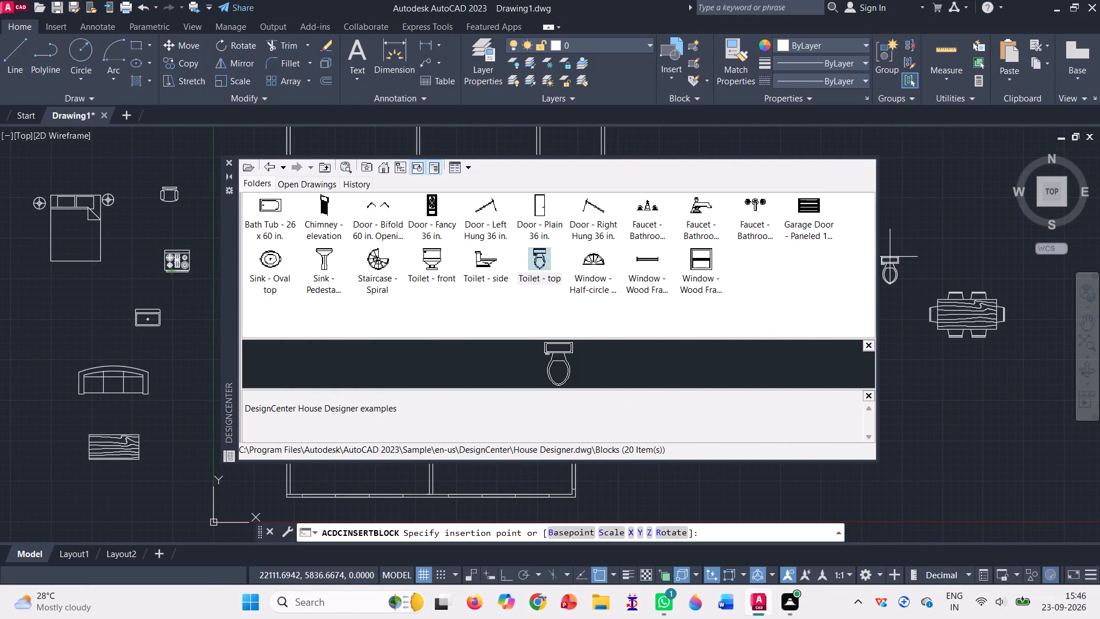
left_click(912, 226)
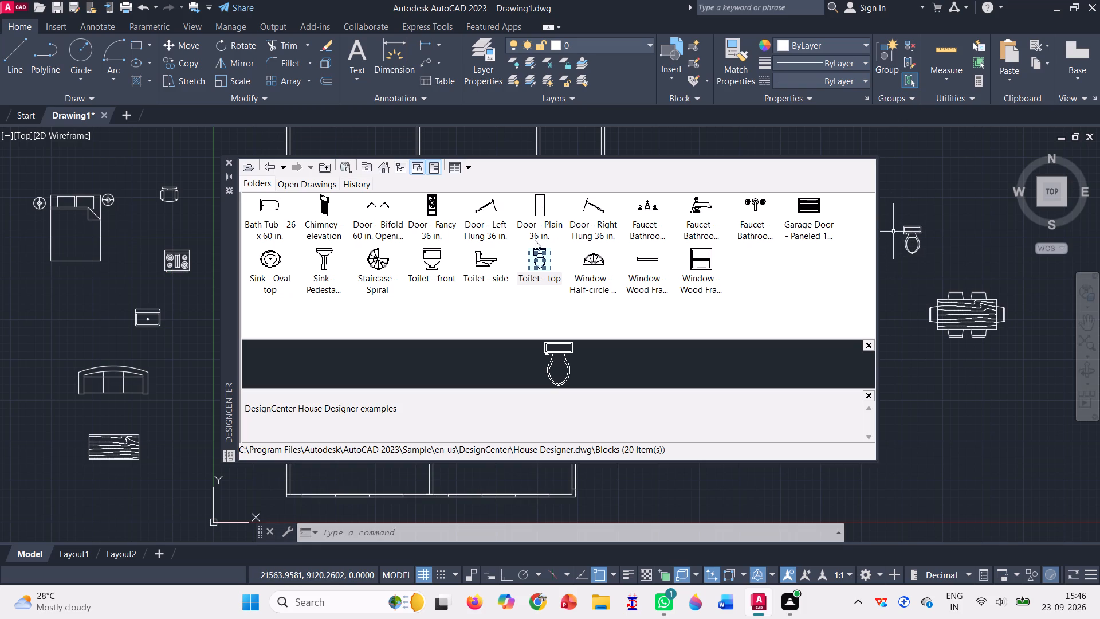
Insert the Bath Tub - 26 x 60 in. block at scale 1 and angle 0 below the dining set, and close DesignCenter.
double_click(274, 203)
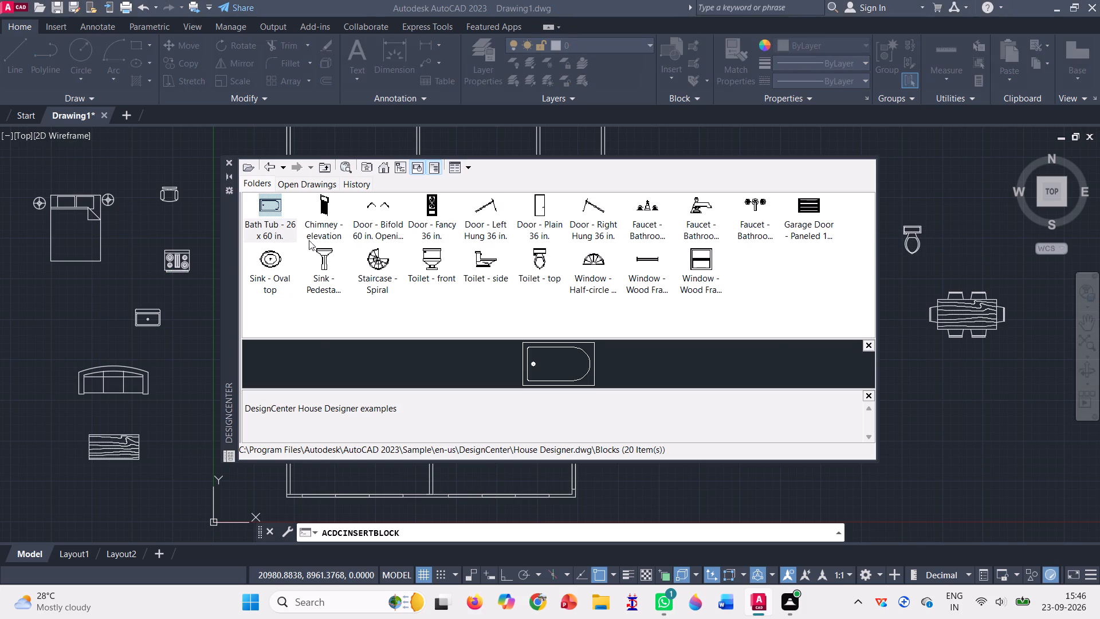
left_click(641, 387)
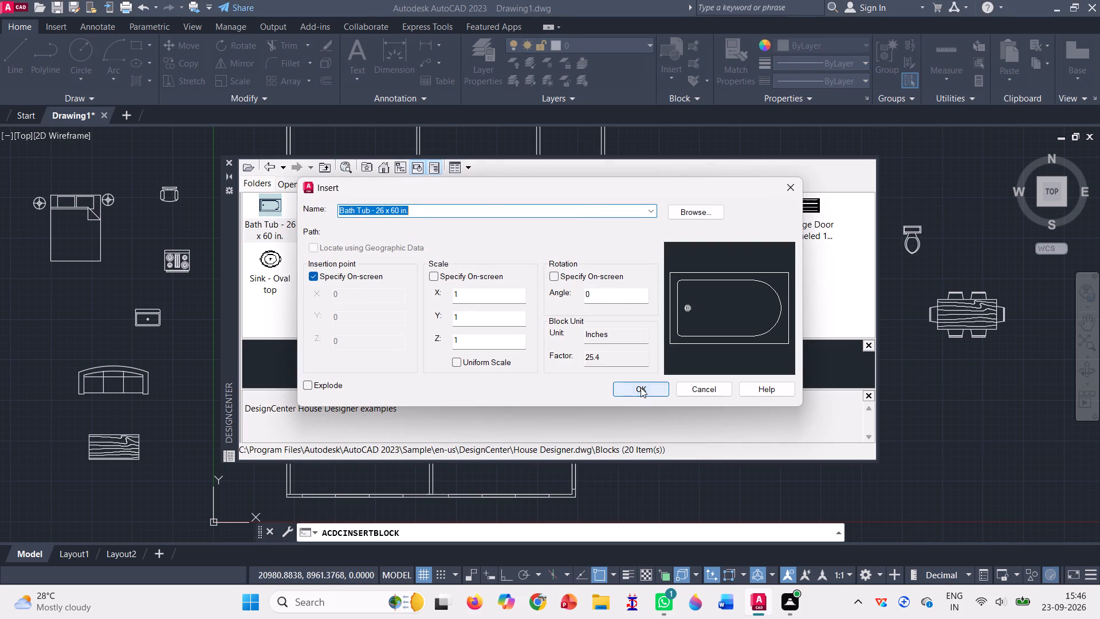
left_click(934, 399)
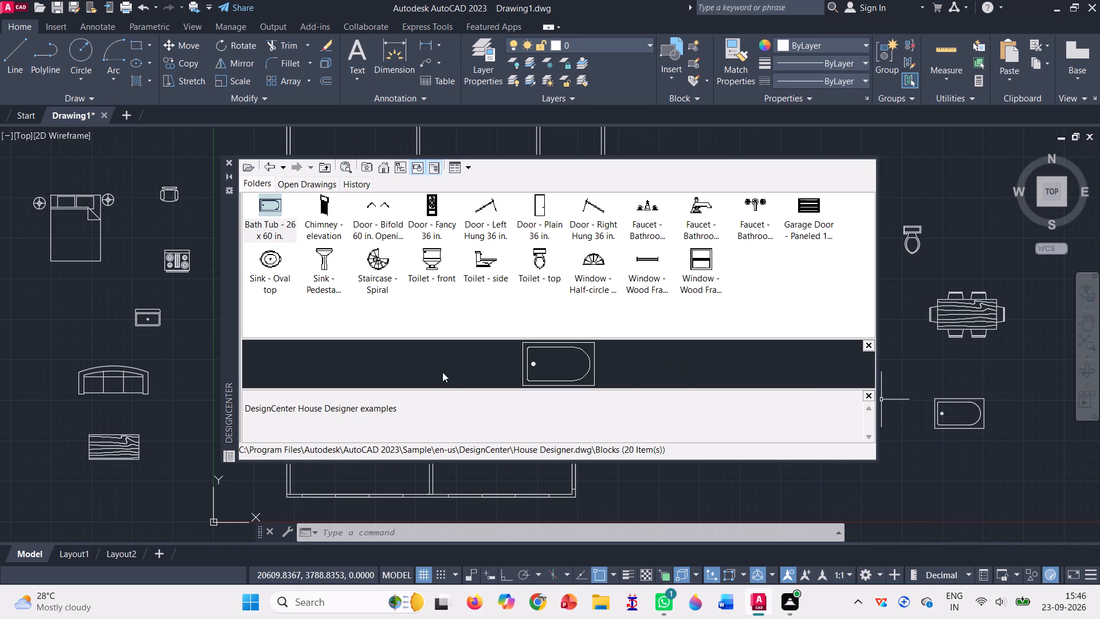
left_click(228, 163)
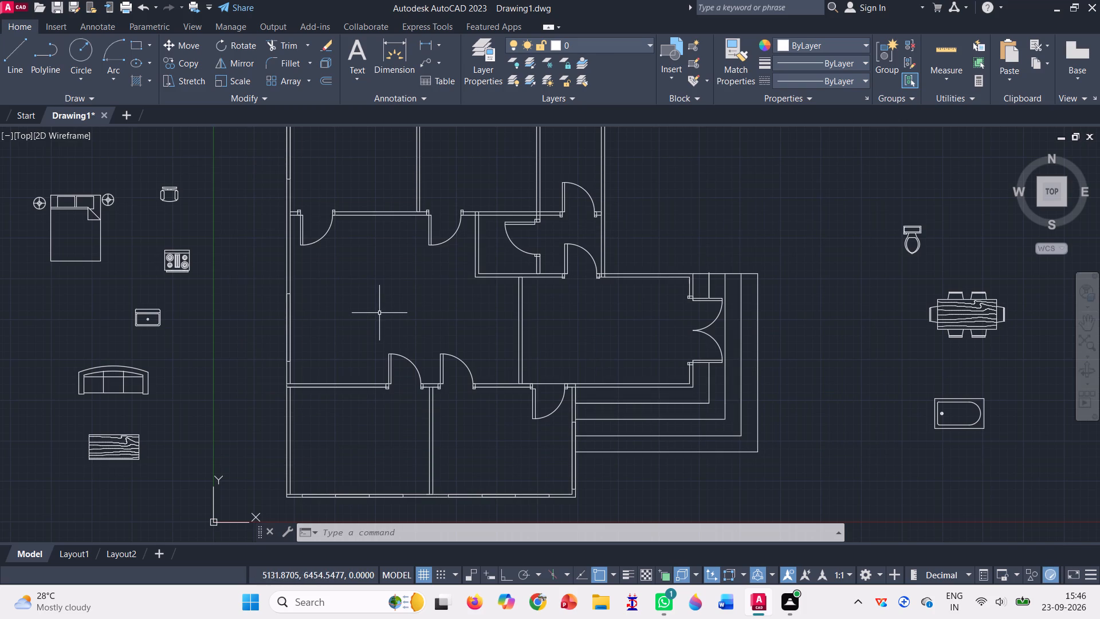
Scale the bath tub down slightly by eye, using its lower-right corner as the base point.
scroll(381, 313, "down", 1)
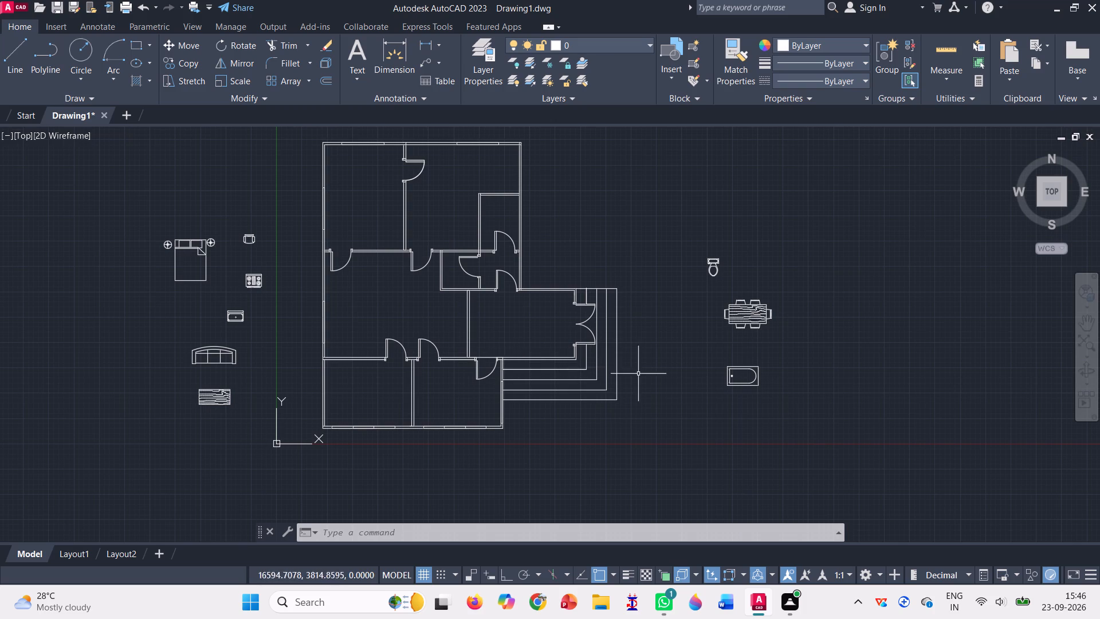
left_click_drag(703, 352, 748, 416)
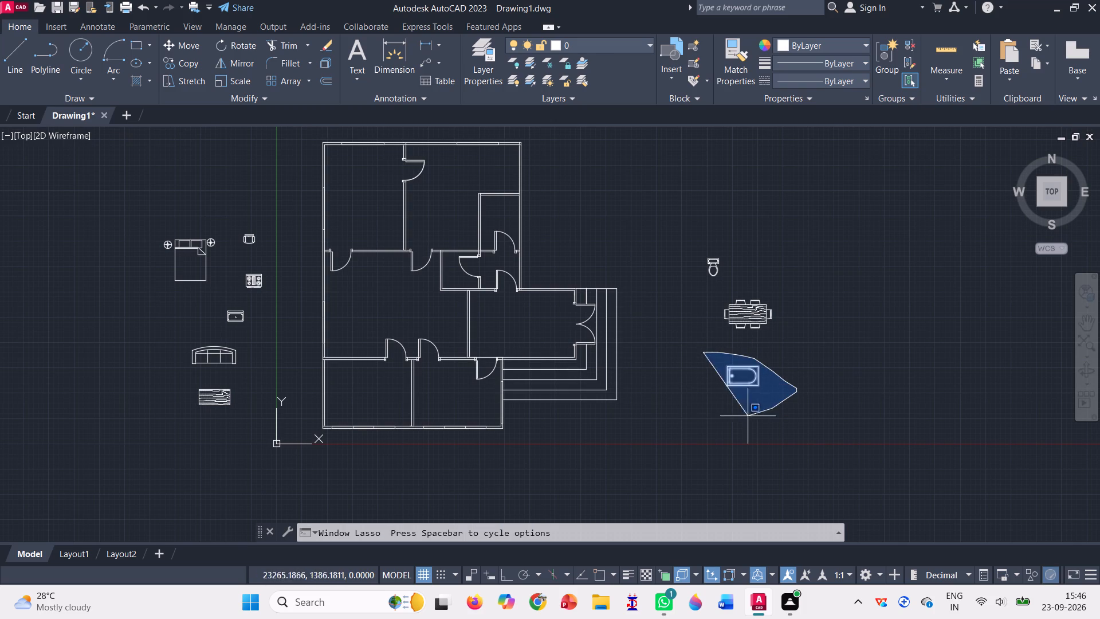
left_click_drag(748, 416, 736, 414)
left_click(235, 84)
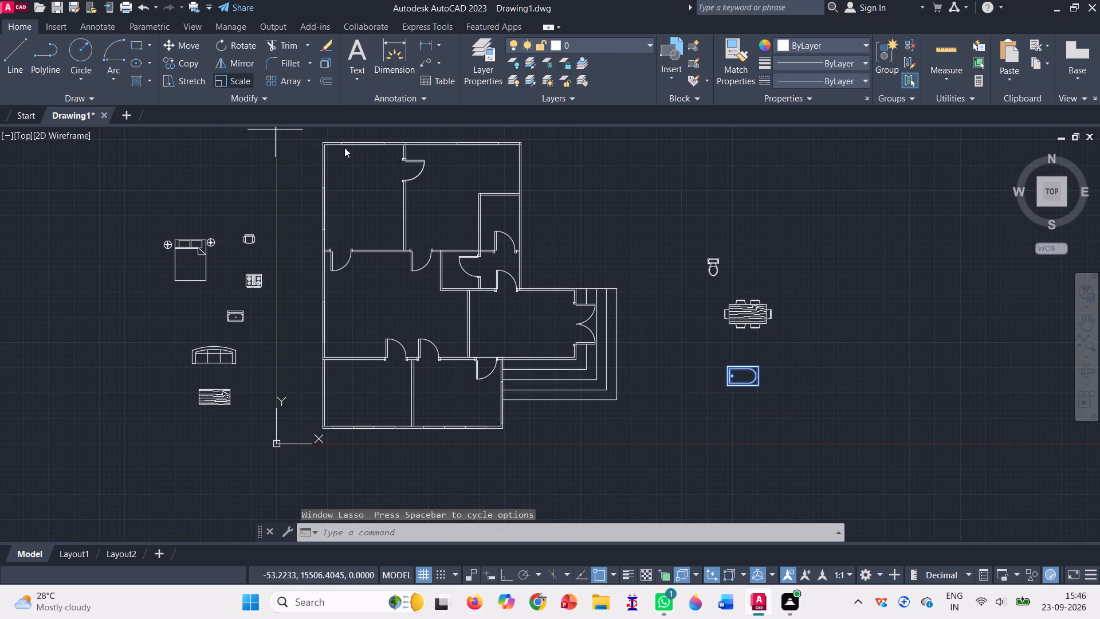
left_click(758, 386)
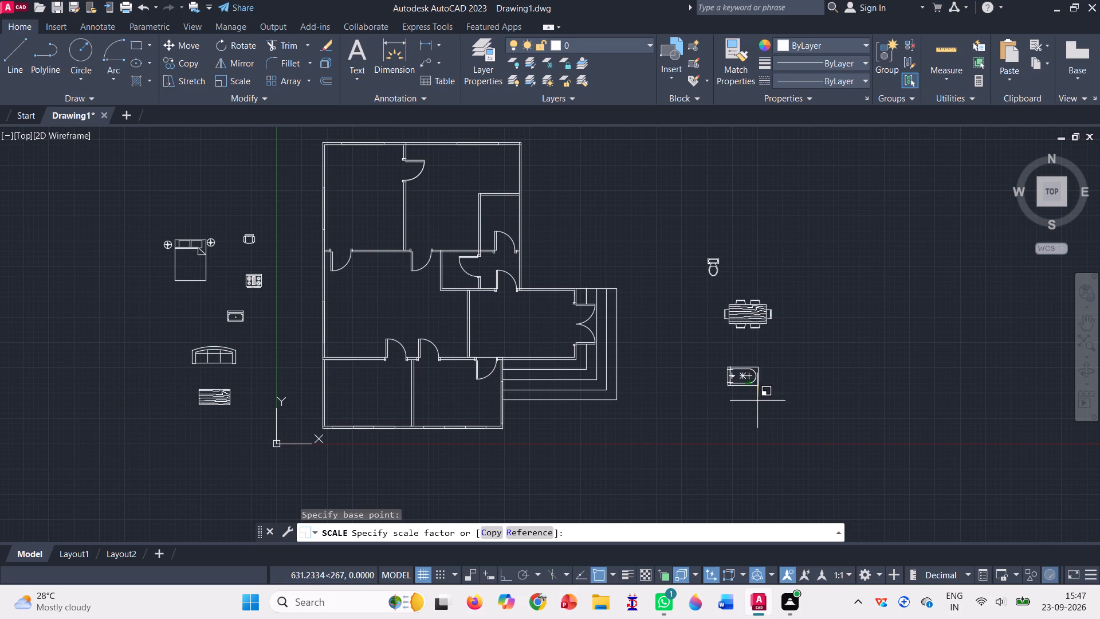
left_click(760, 397)
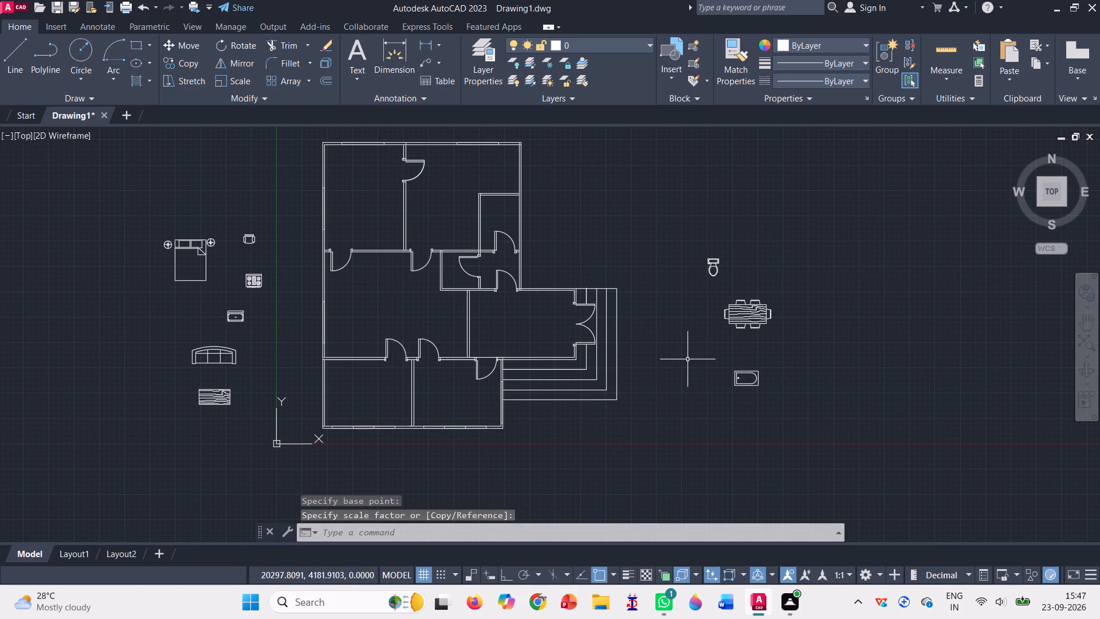
Rotate the bath tub by 270° about its upper-left corner so that it stands vertically.
left_click_drag(703, 354, 731, 416)
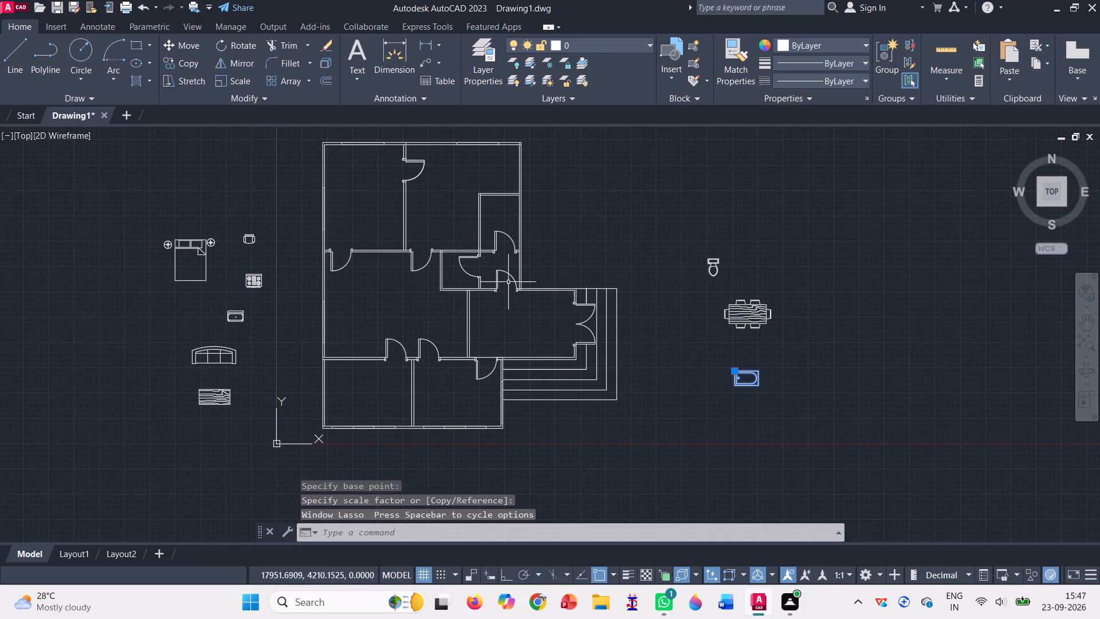
left_click(179, 50)
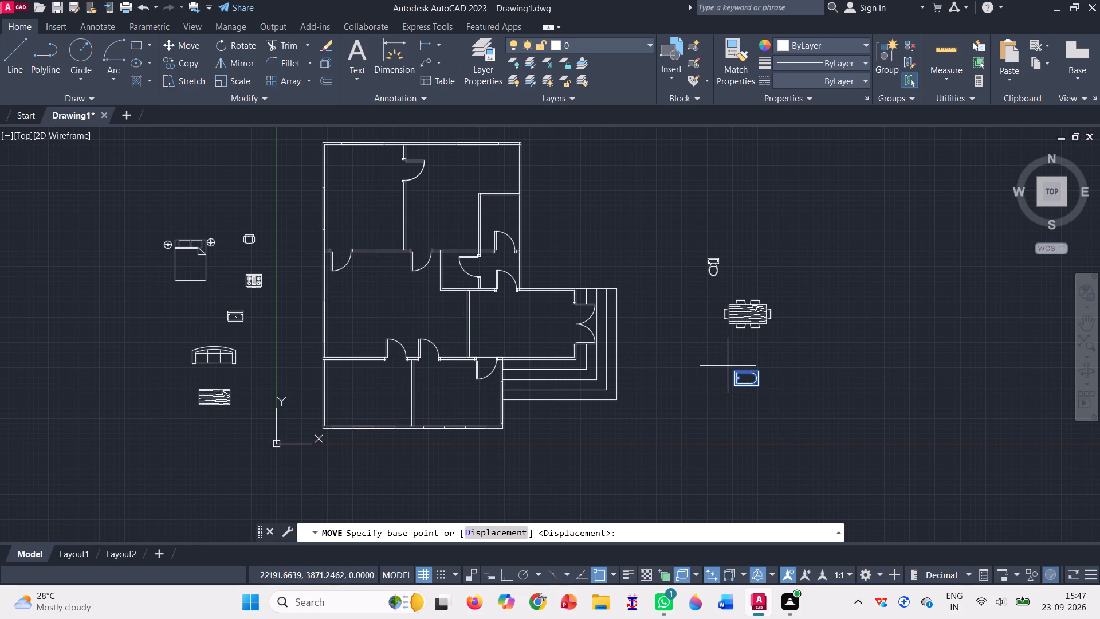
left_click(235, 41)
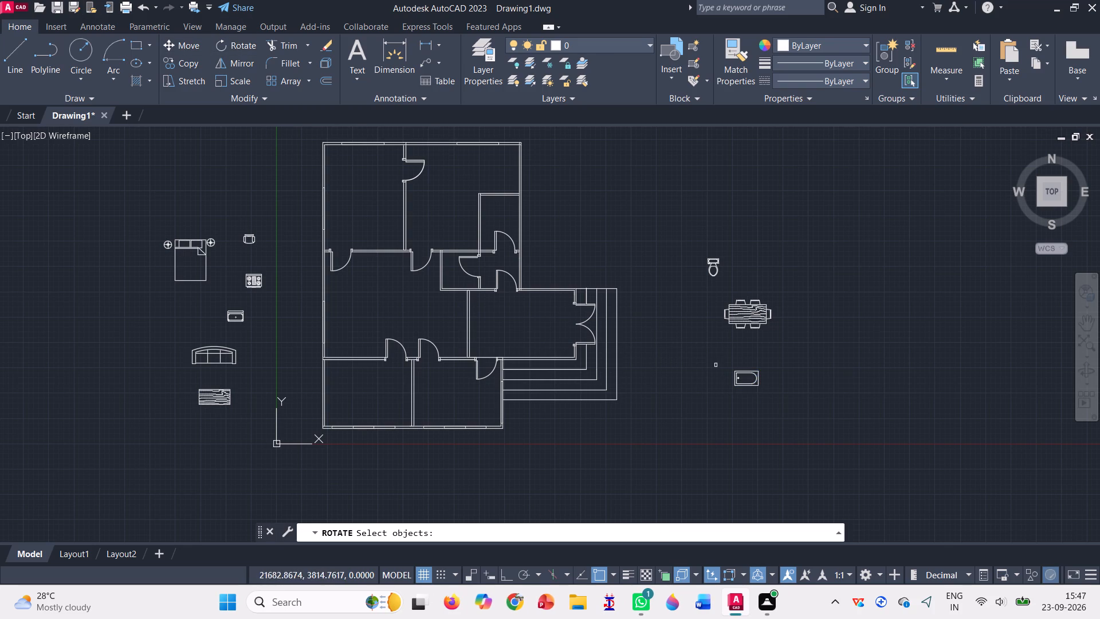
left_click_drag(716, 365, 734, 414)
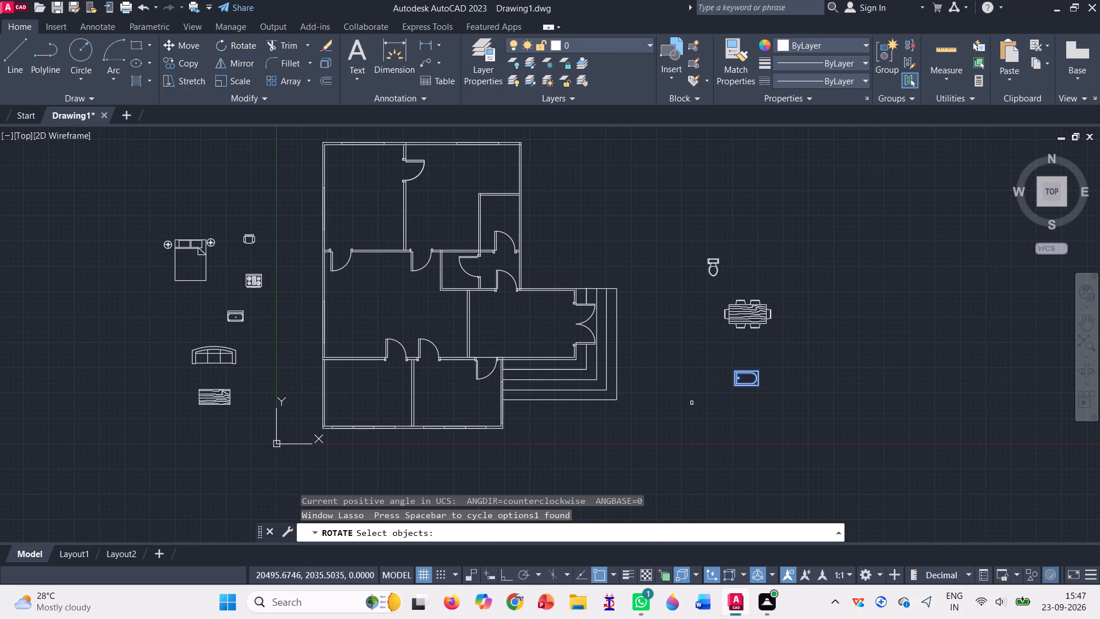
key("Return")
scroll(721, 378, "up", 3)
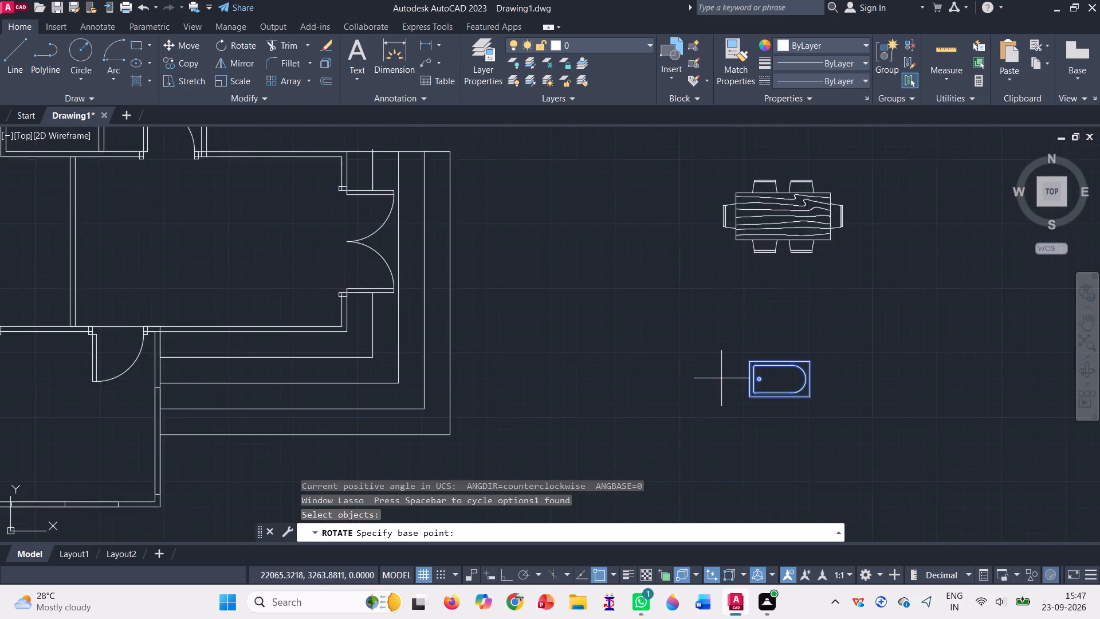
left_click(763, 348)
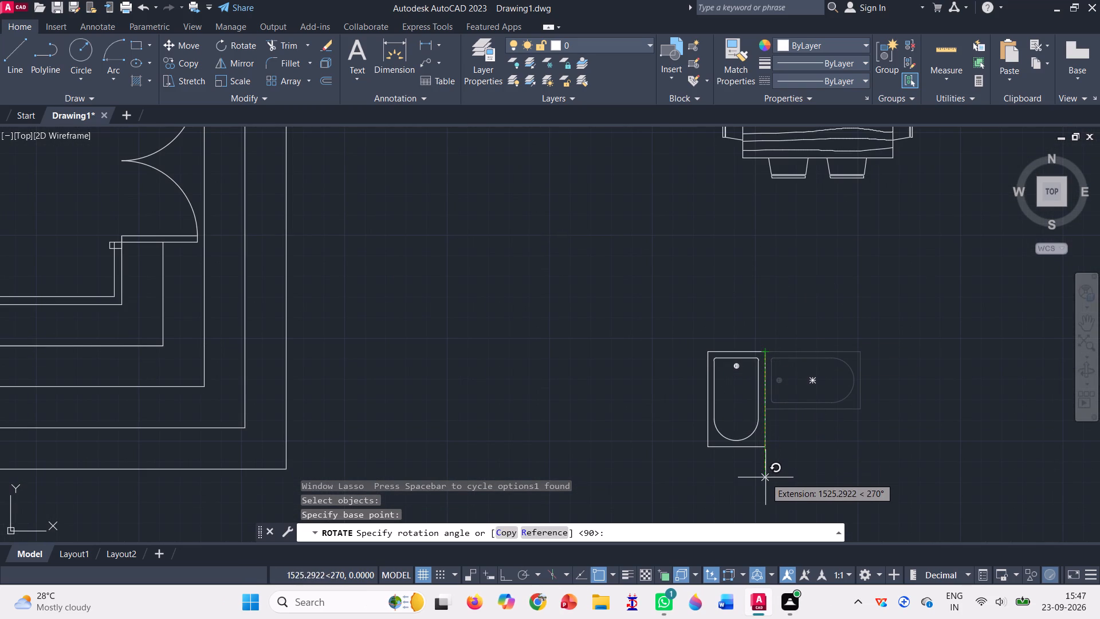
left_click(765, 479)
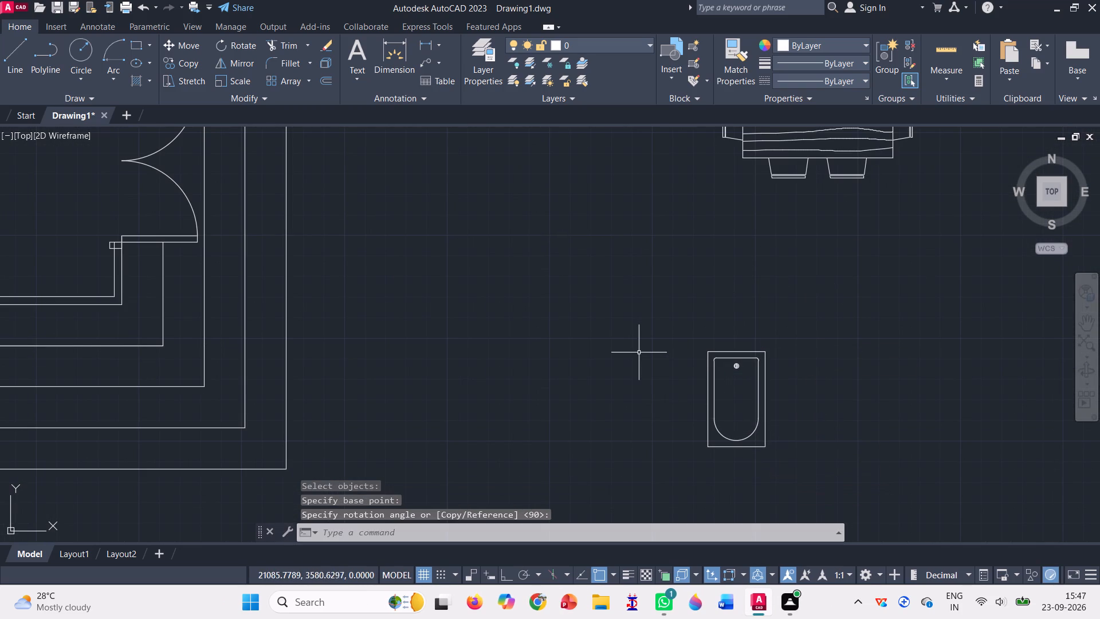
Move the bath tub by its upper-left corner into the bathroom's upper-right corner, against the top and right walls.
scroll(639, 351, "down", 1)
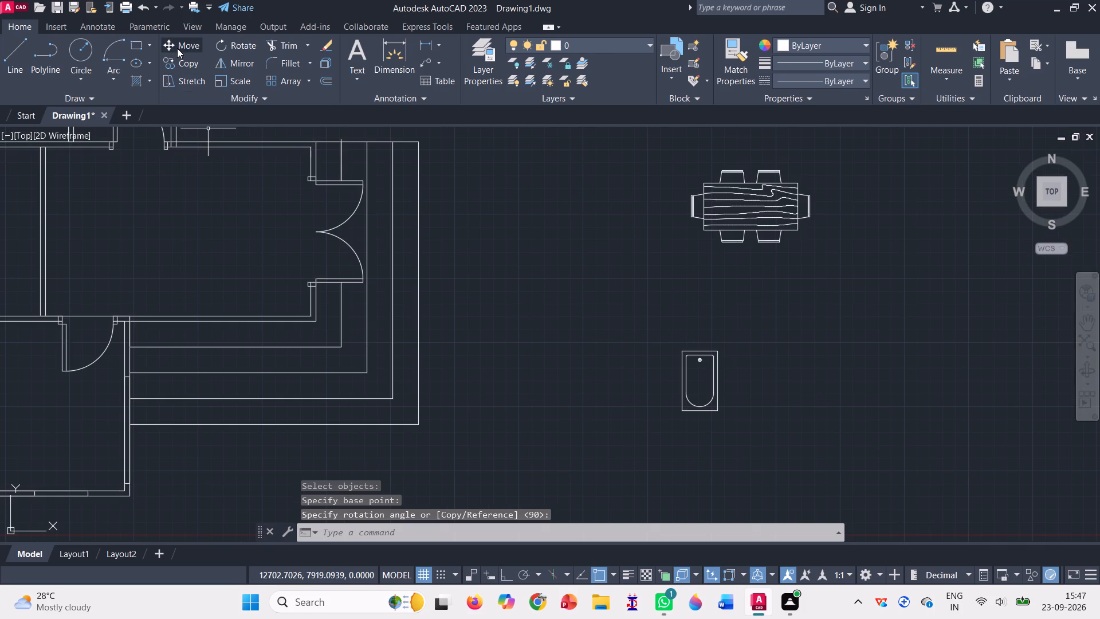
left_click(177, 48)
left_click_drag(630, 371, 724, 331)
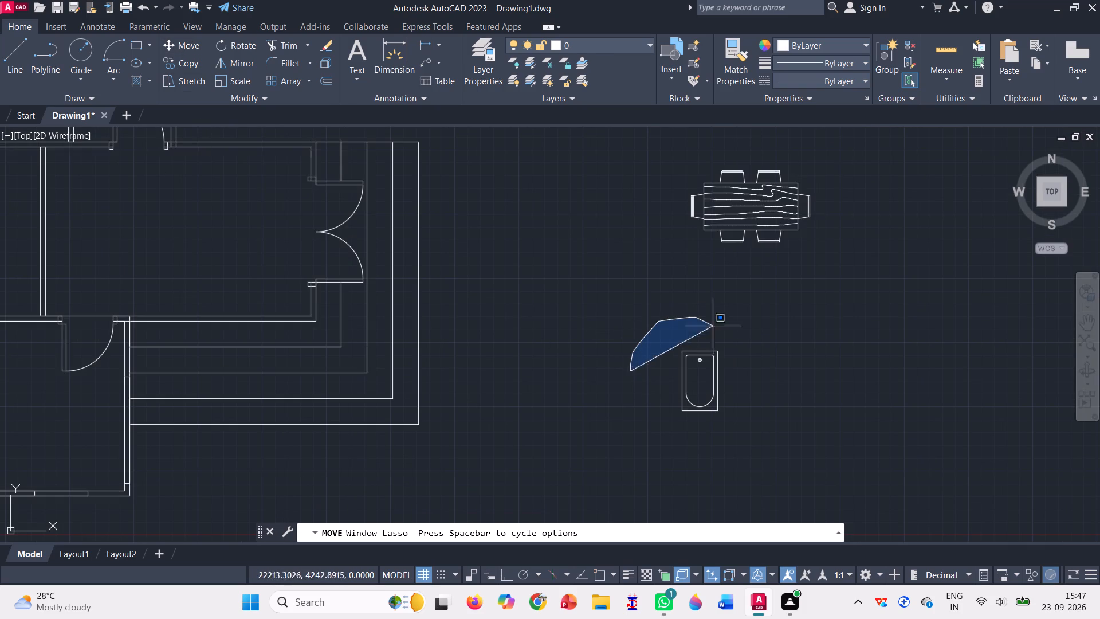
left_click_drag(724, 331, 688, 448)
key("Return")
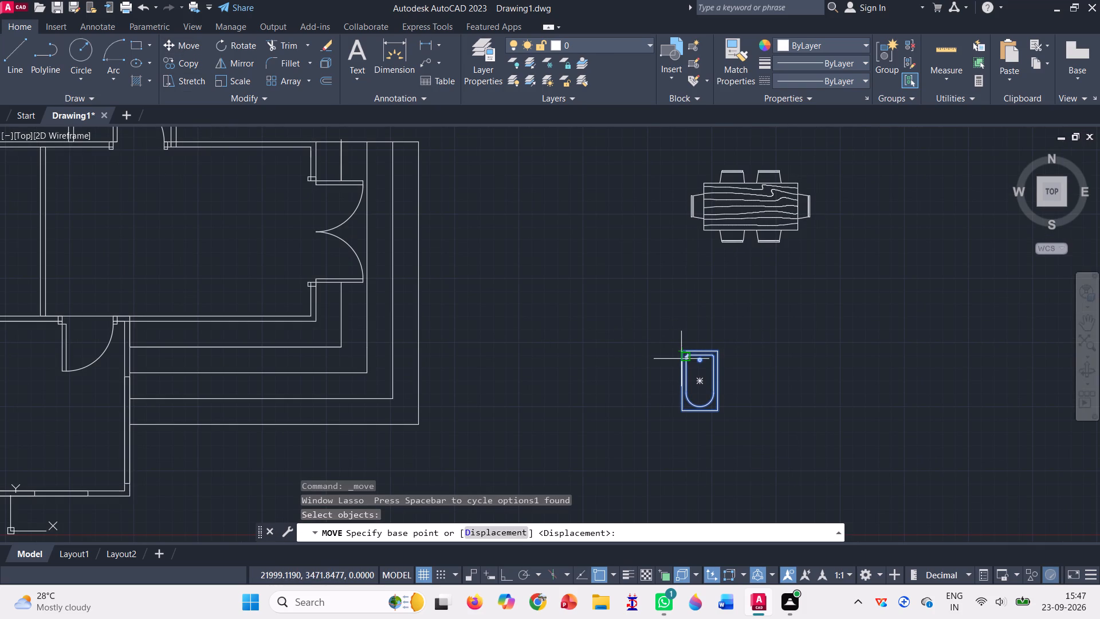
scroll(680, 354, "up", 3)
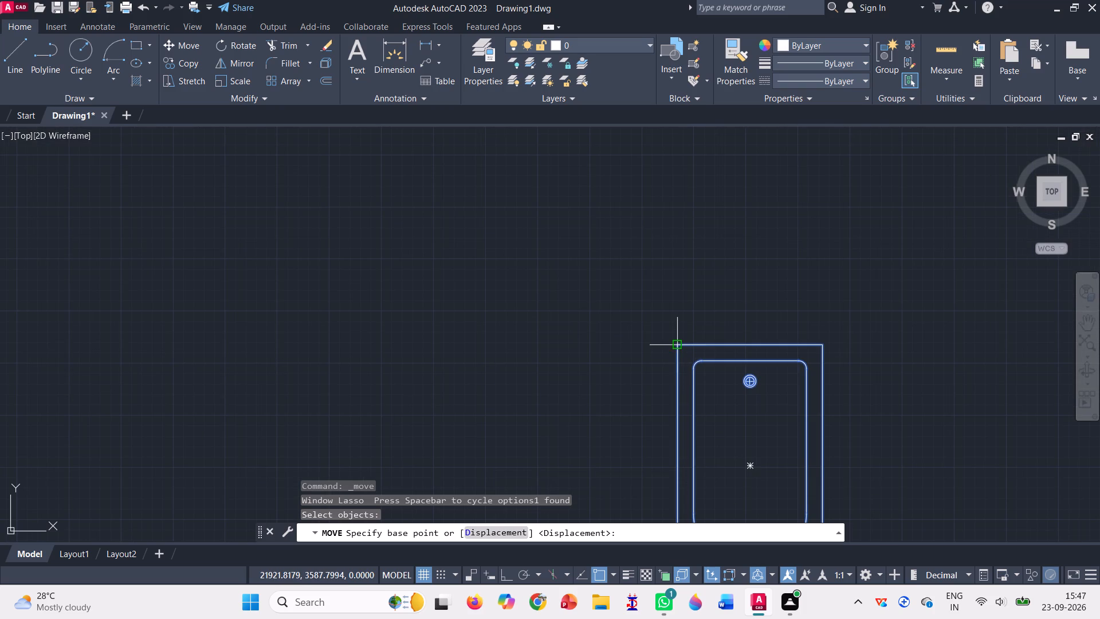
left_click(680, 349)
scroll(673, 327, "down", 5)
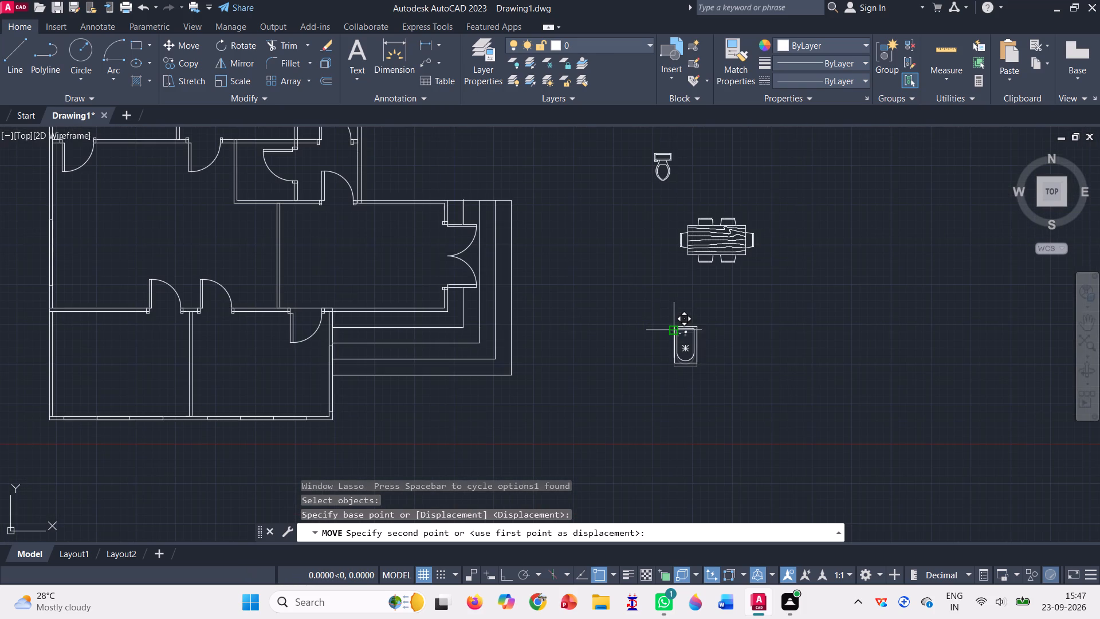
scroll(609, 339, "down", 1)
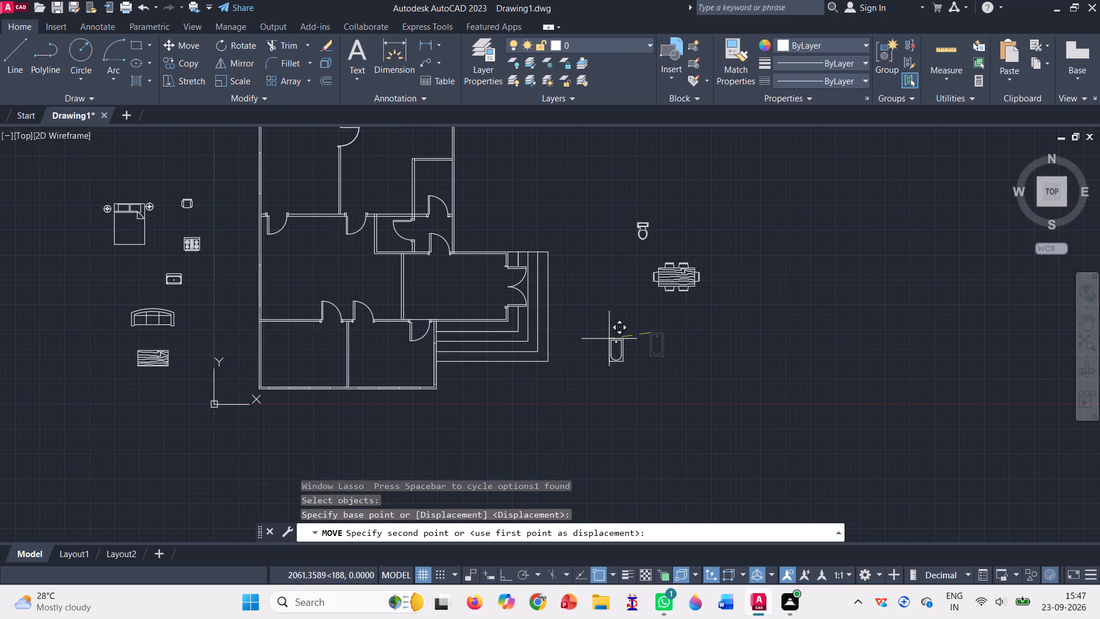
scroll(423, 173, "up", 2)
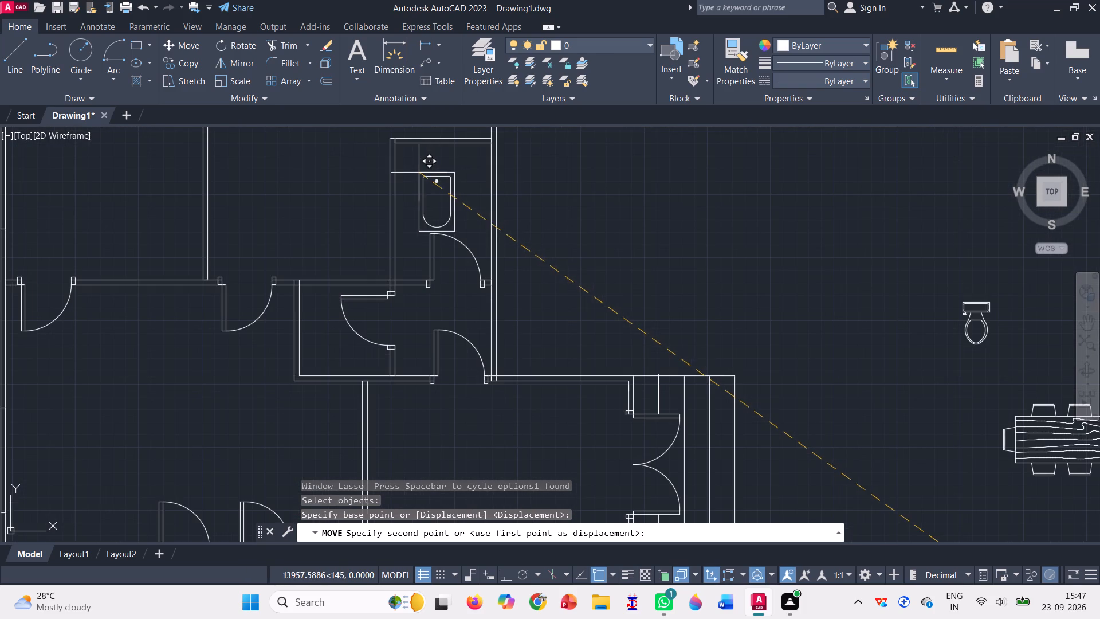
scroll(419, 143, "up", 2)
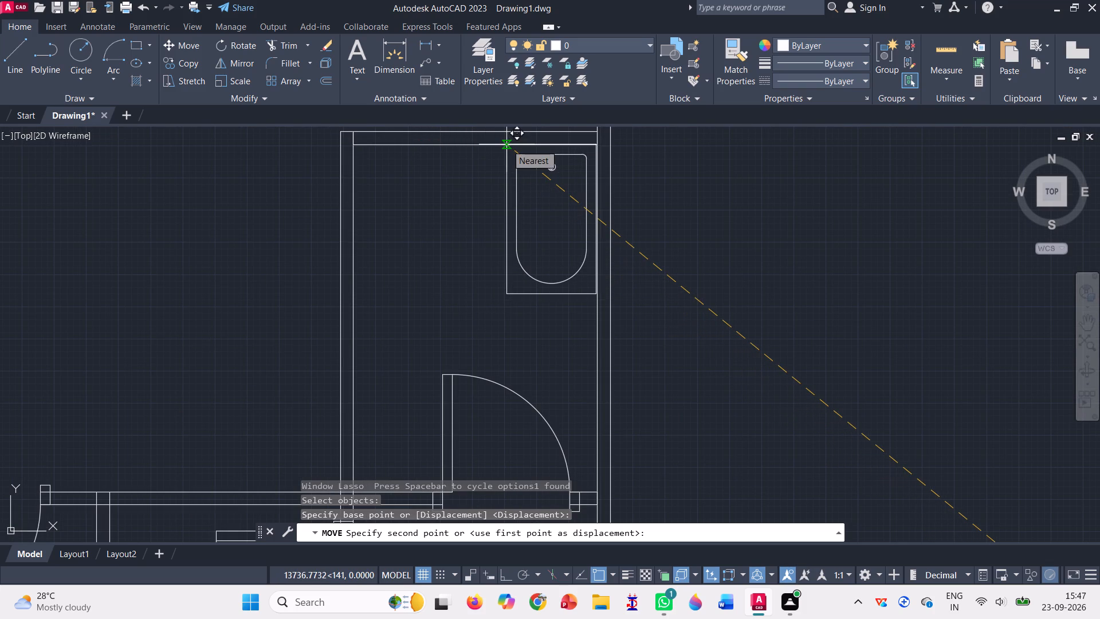
left_click(508, 144)
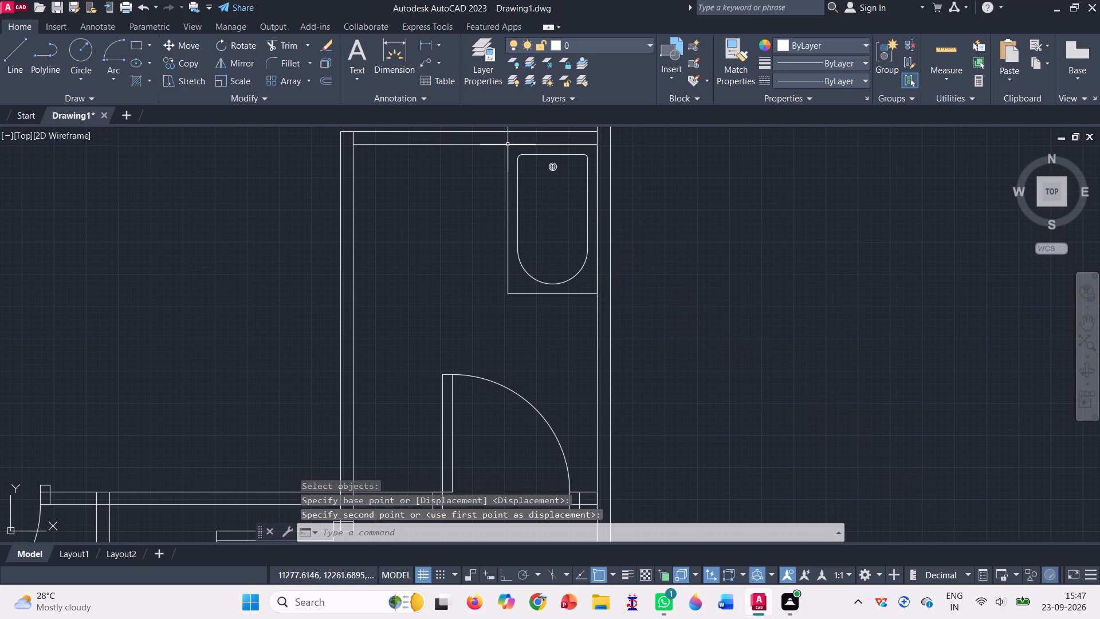
Rotate the toilet 90° counterclockwise about its tank's upper-right corner so that the bowl points right.
scroll(668, 278, "down", 3)
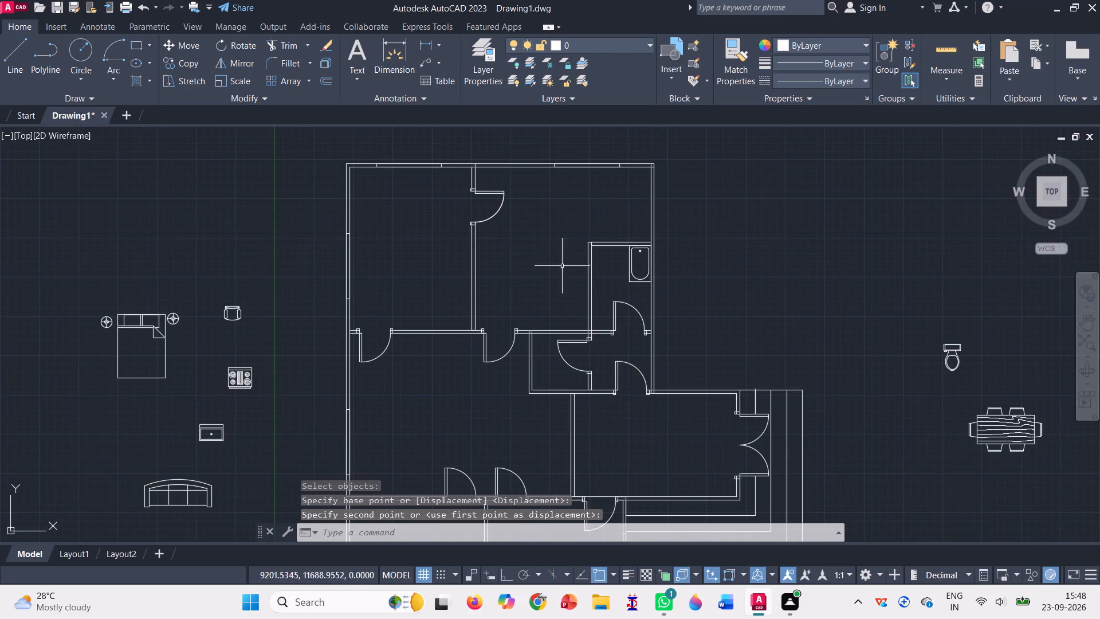
scroll(558, 269, "up", 1)
scroll(557, 291, "down", 2)
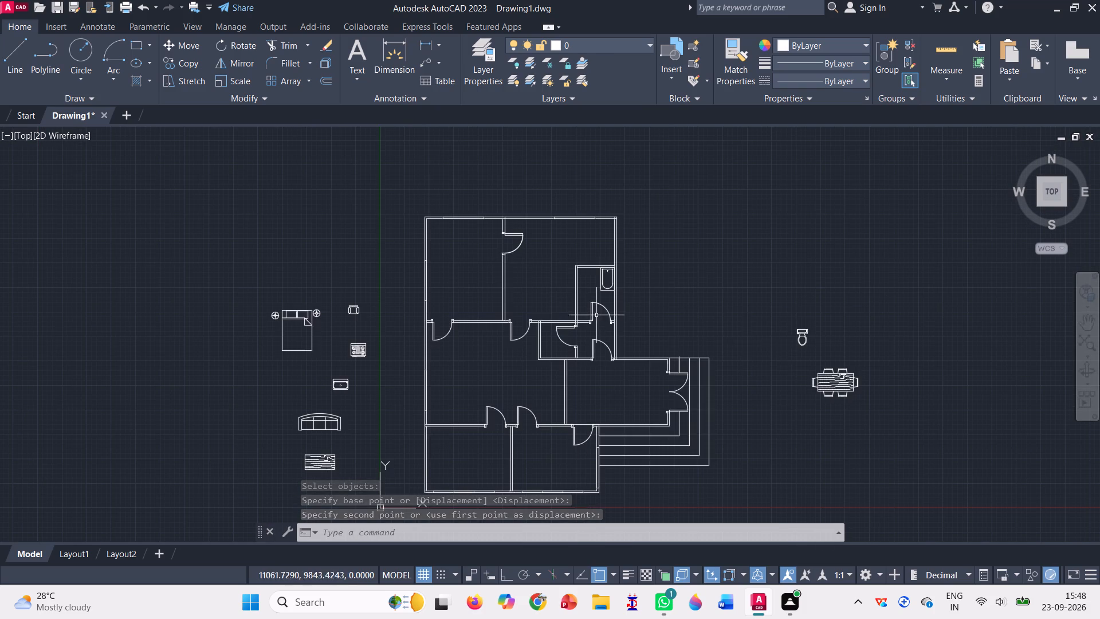
left_click(234, 40)
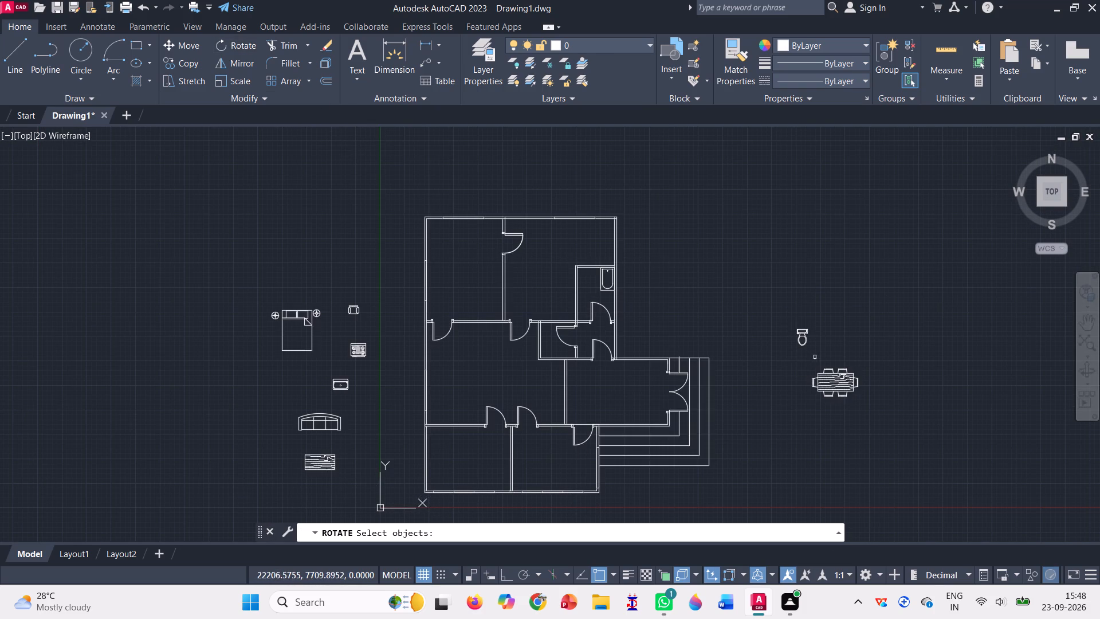
left_click_drag(814, 346, 776, 349)
left_click(775, 349)
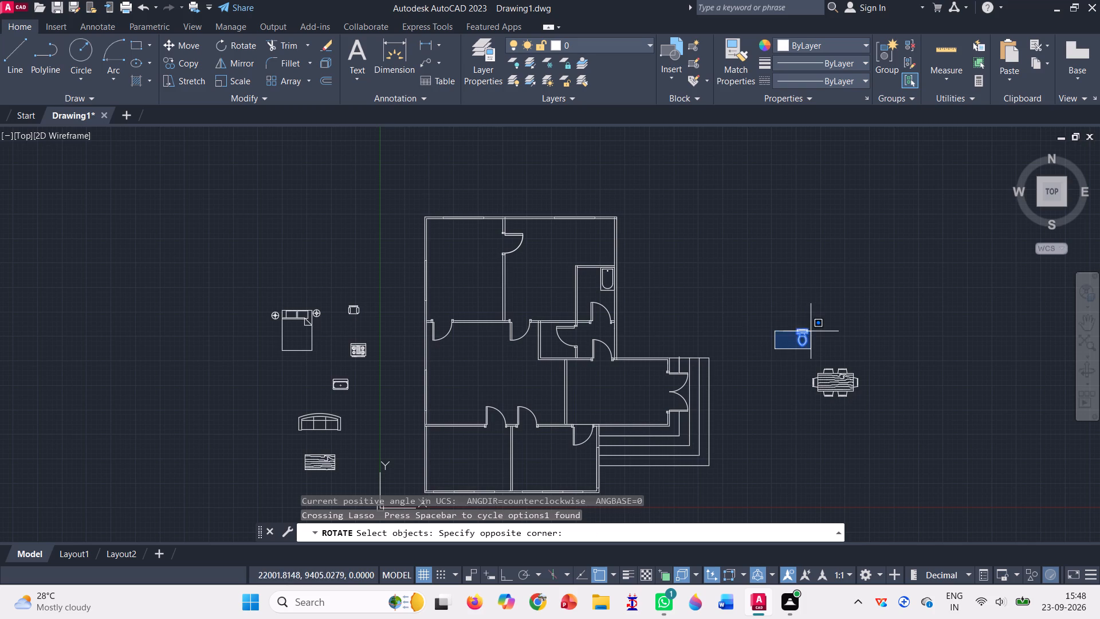
left_click(820, 323)
key("Return")
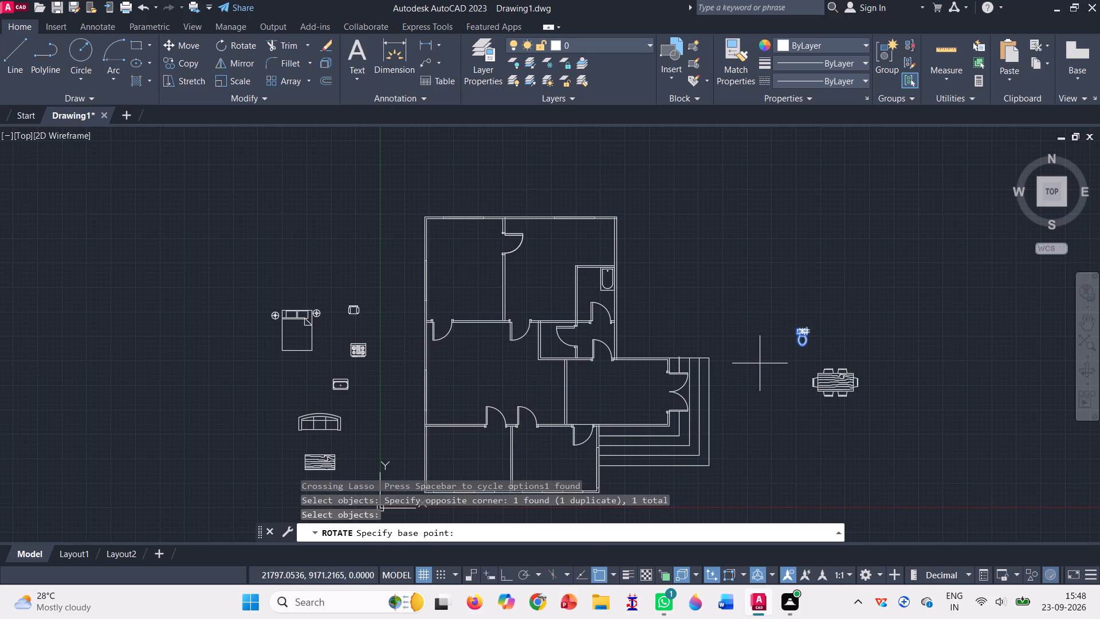
left_click(811, 326)
left_click(804, 320)
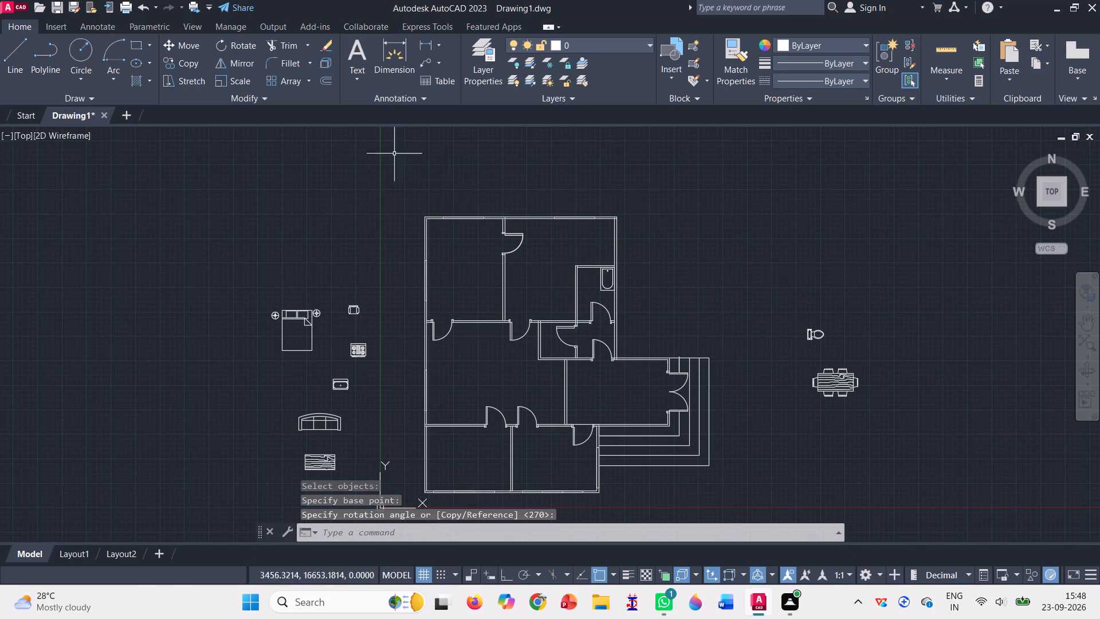
Move the toilet by its tank's upper-left corner onto the left wall of the small room below the bathroom.
left_click(194, 48)
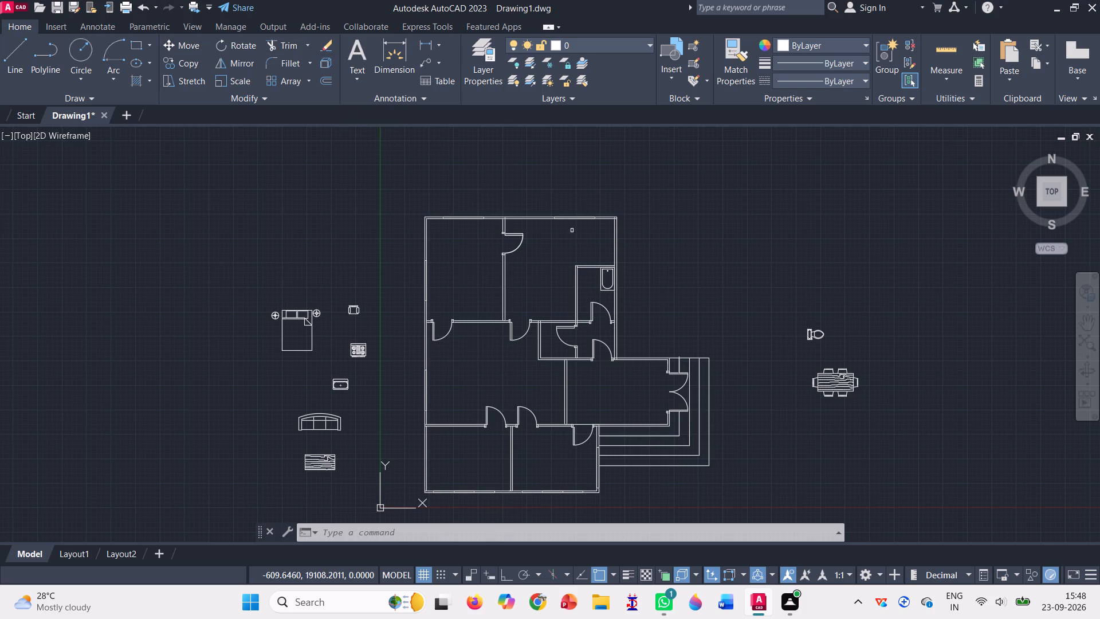
left_click(806, 349)
left_click_drag(808, 349, 810, 319)
left_click_drag(791, 327, 822, 322)
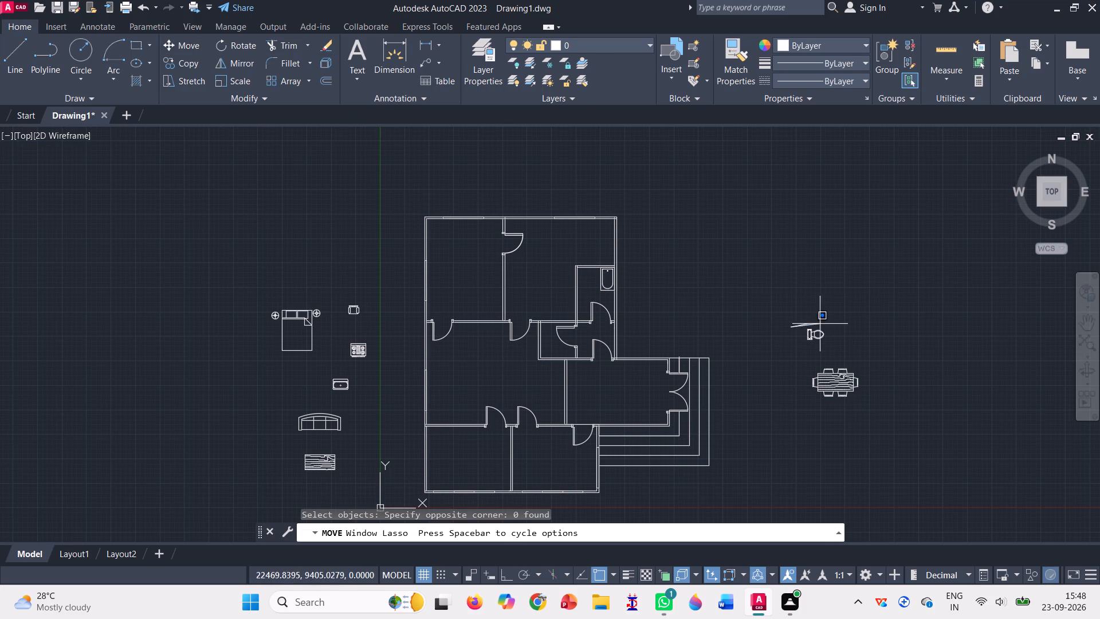
left_click_drag(822, 322, 785, 346)
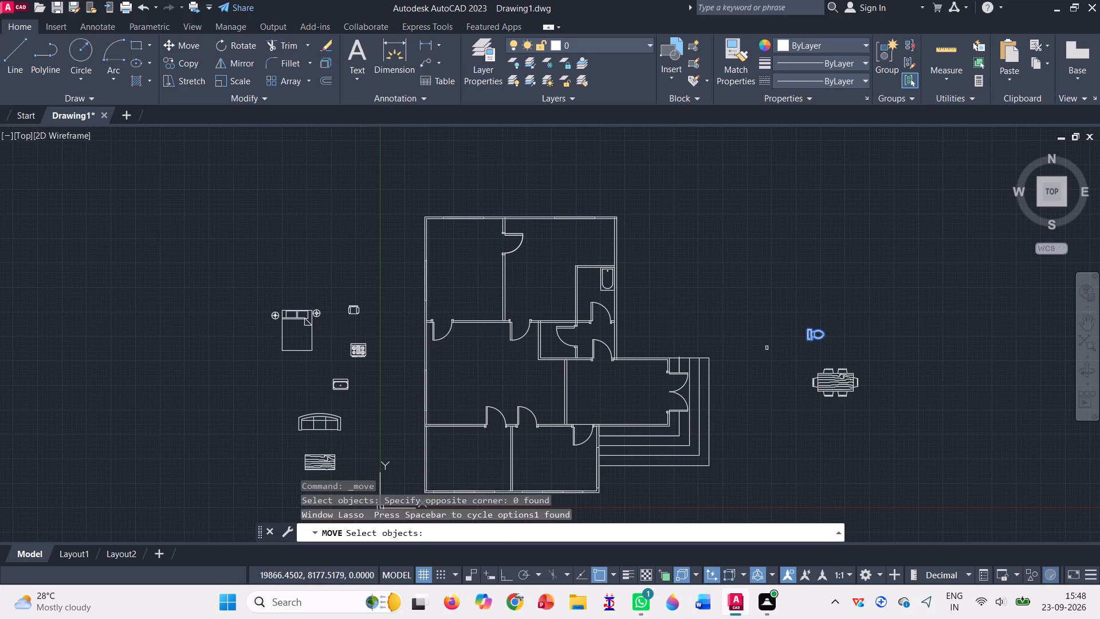
key("Return")
scroll(819, 319, "up", 4)
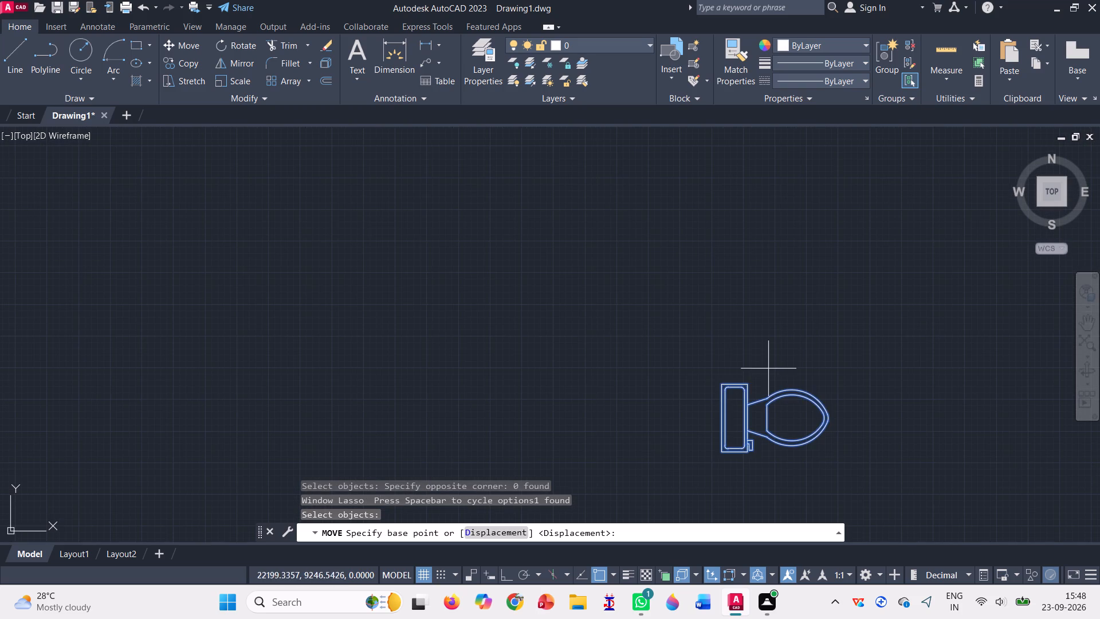
scroll(722, 379, "up", 4)
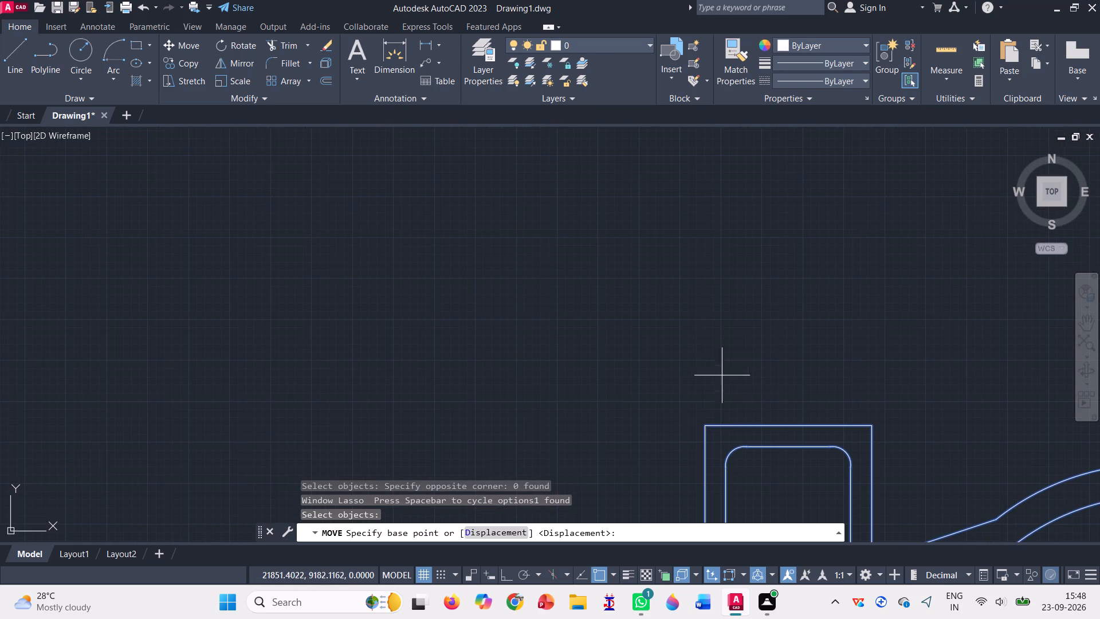
left_click(702, 428)
scroll(683, 330, "down", 2)
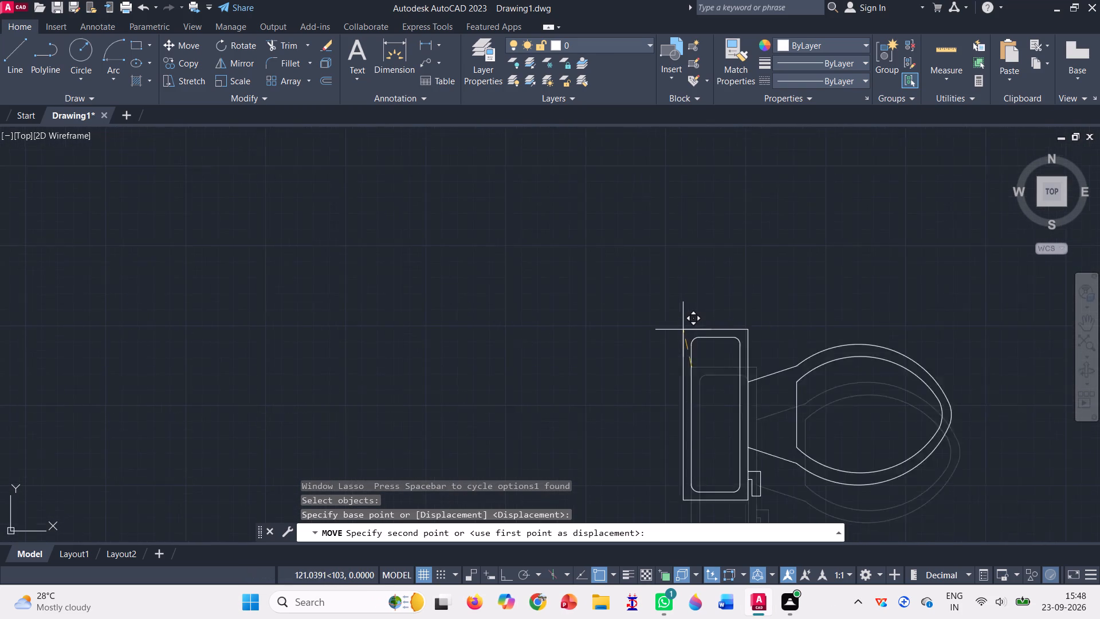
scroll(683, 330, "down", 5)
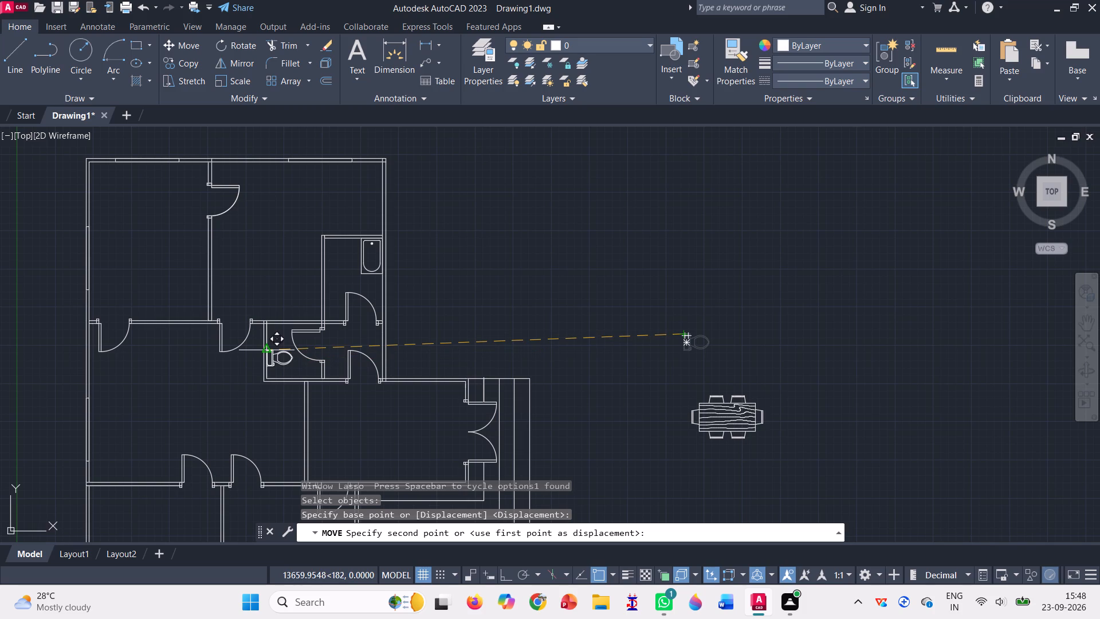
scroll(263, 351, "up", 4)
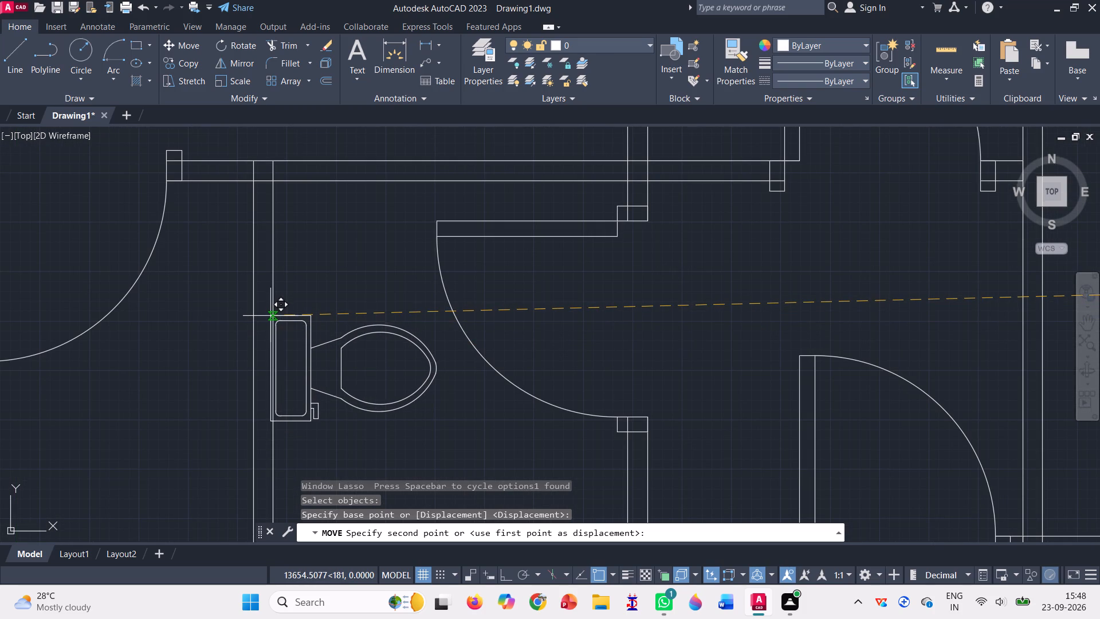
left_click(272, 316)
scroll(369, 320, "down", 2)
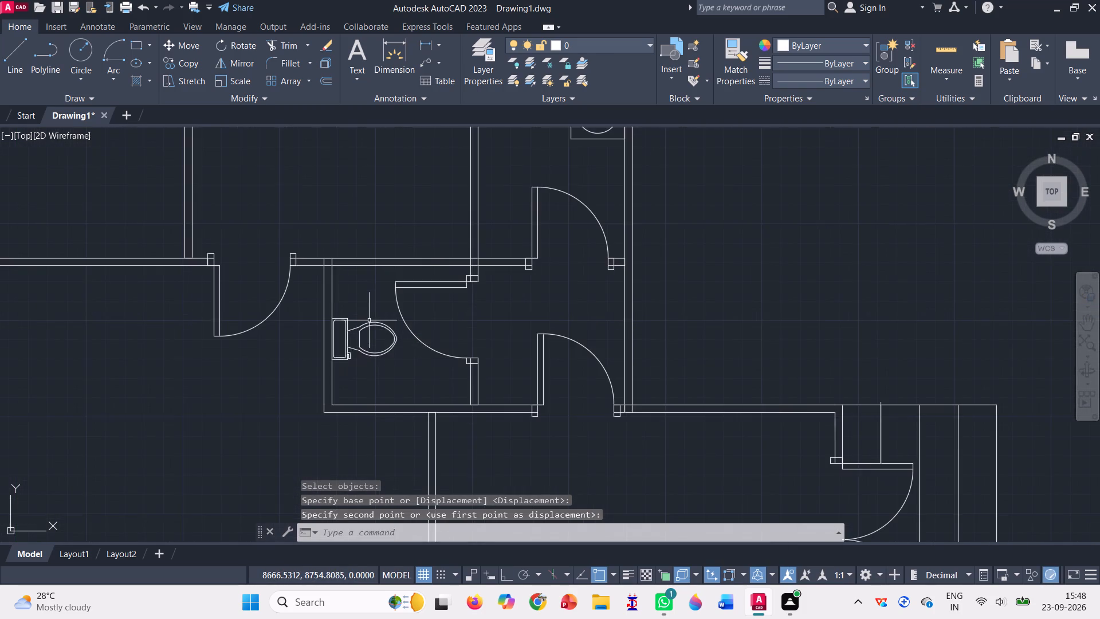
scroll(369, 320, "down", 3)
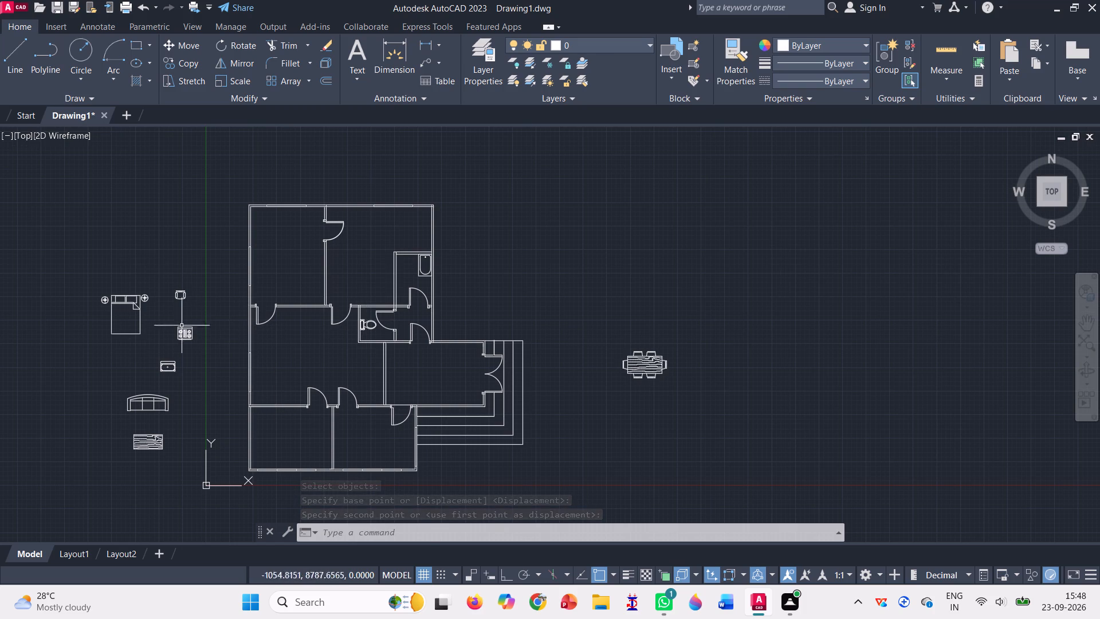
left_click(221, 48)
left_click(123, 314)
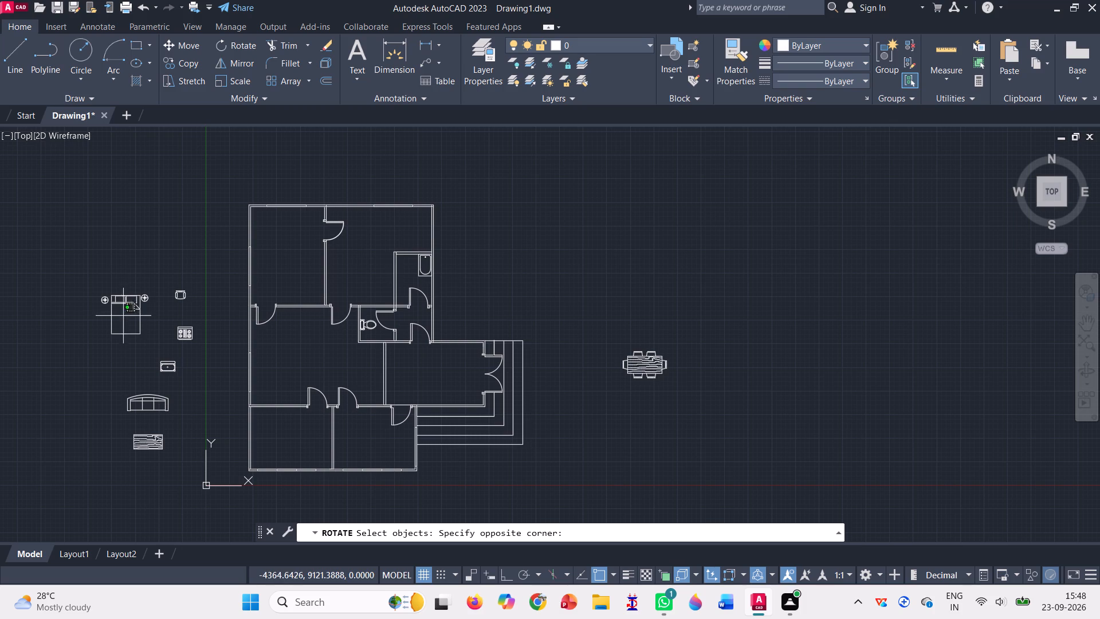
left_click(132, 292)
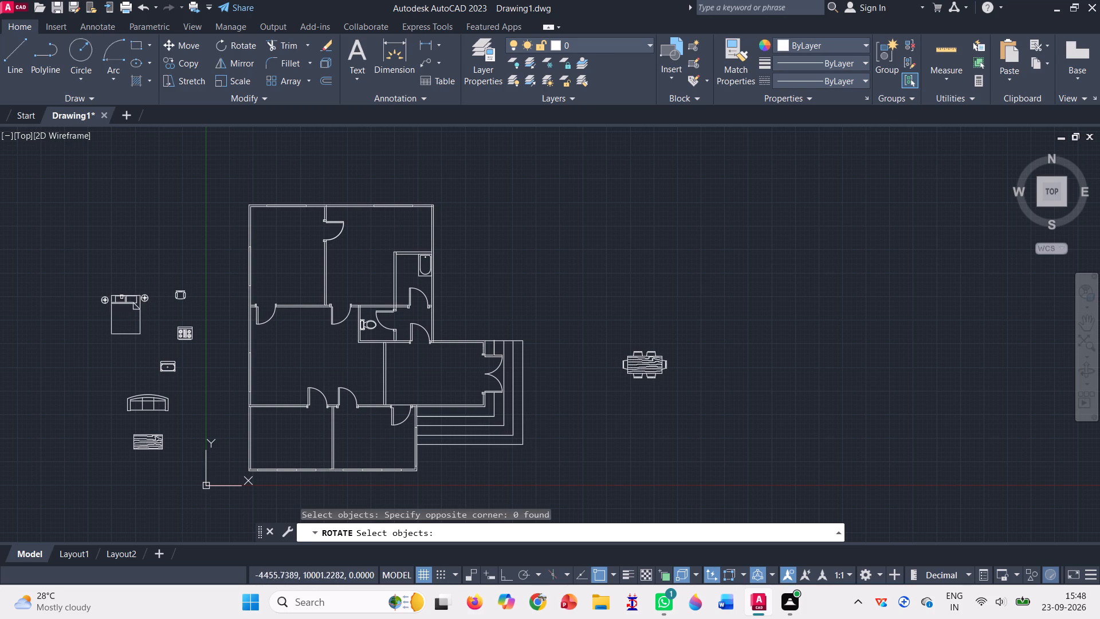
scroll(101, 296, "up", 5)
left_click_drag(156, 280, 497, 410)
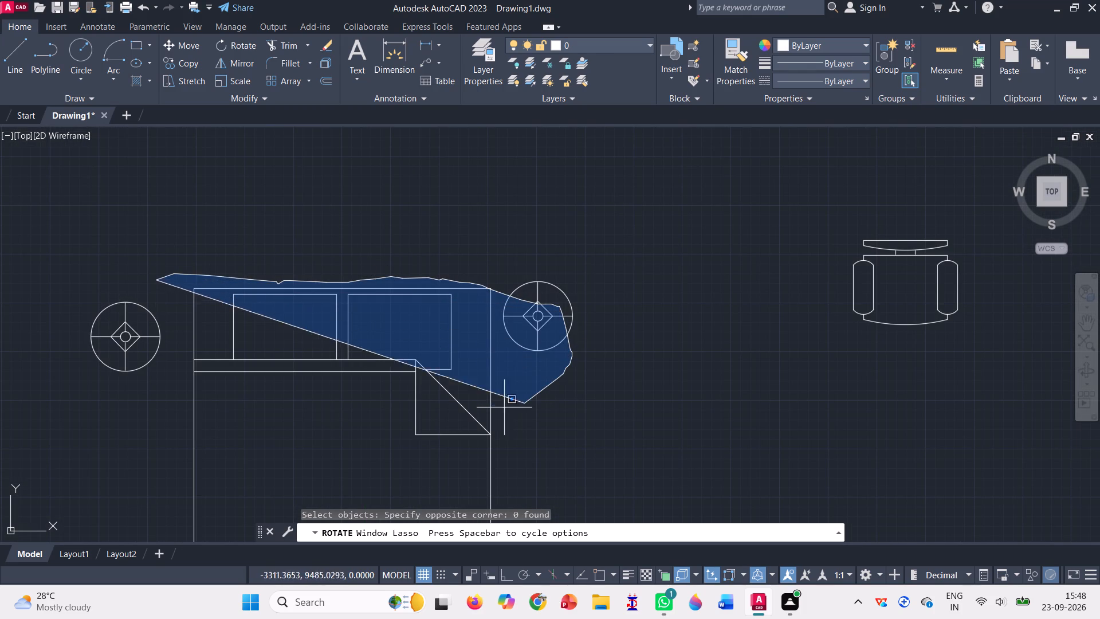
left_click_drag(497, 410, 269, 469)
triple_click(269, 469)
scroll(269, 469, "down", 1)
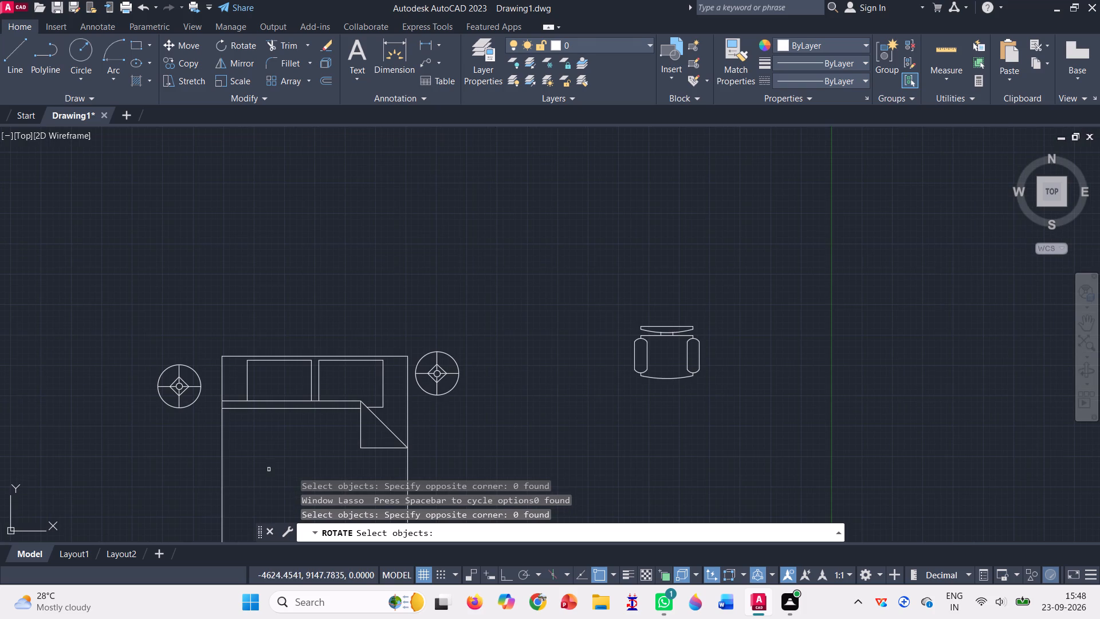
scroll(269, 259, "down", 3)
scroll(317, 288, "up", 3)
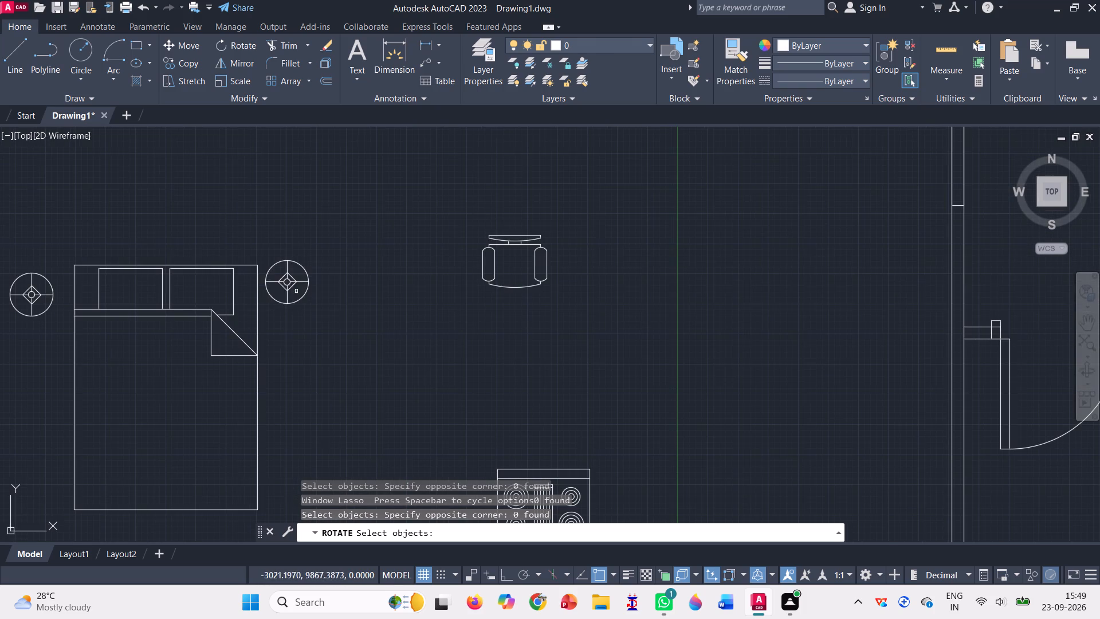
Move the round bedside lamp on the bed's right side by its centre to the empty space up and right of the bed.
left_click(181, 45)
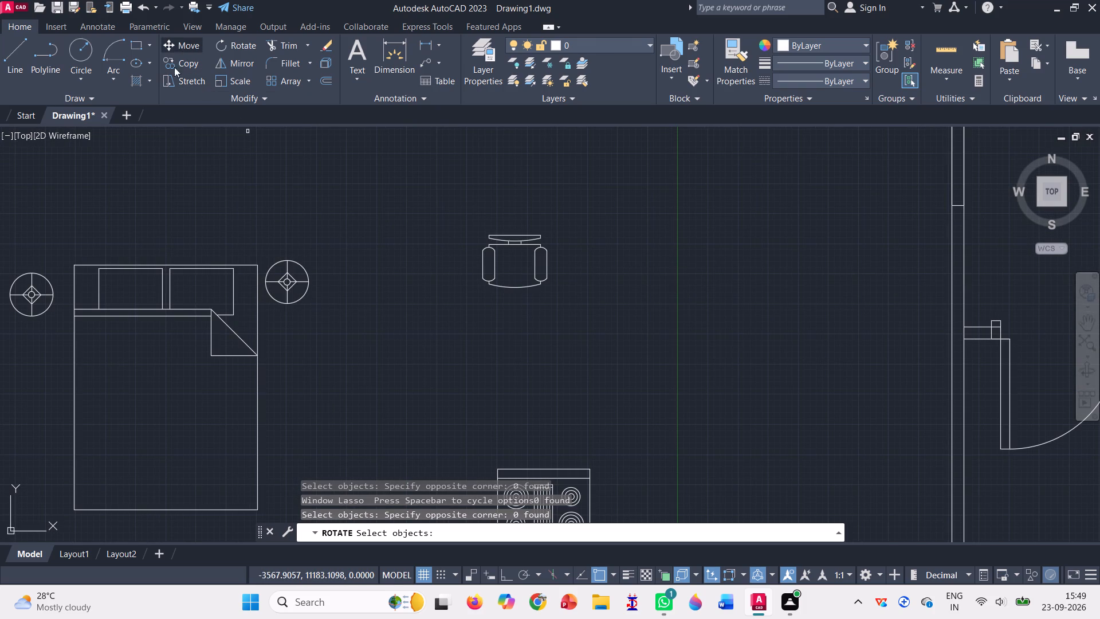
left_click(287, 279)
left_click_drag(287, 279, 289, 273)
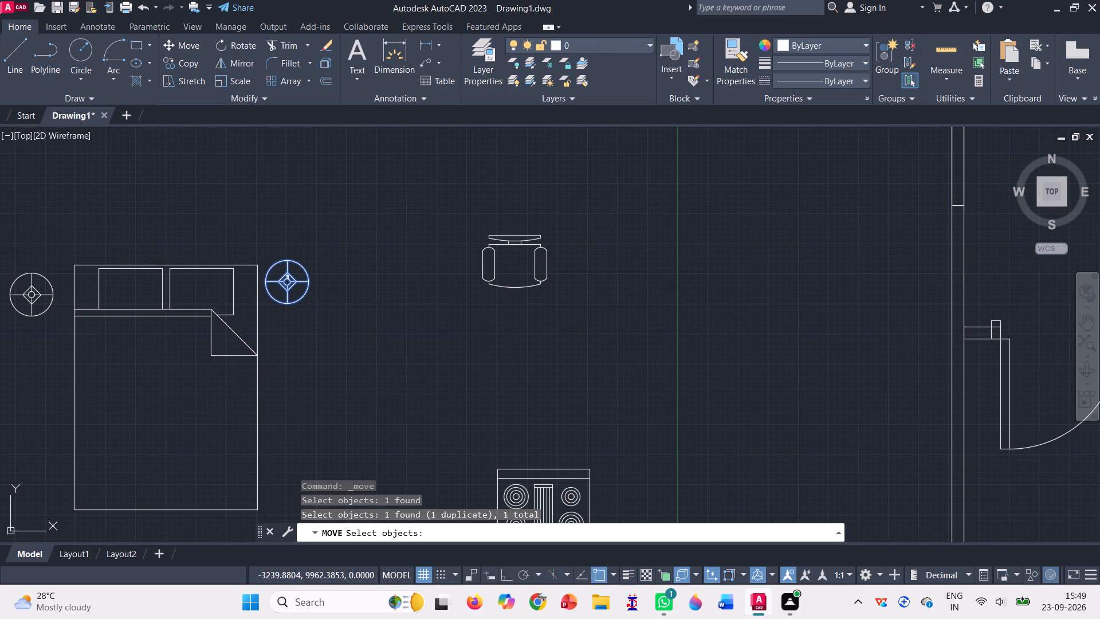
left_click_drag(289, 273, 320, 230)
key("Return")
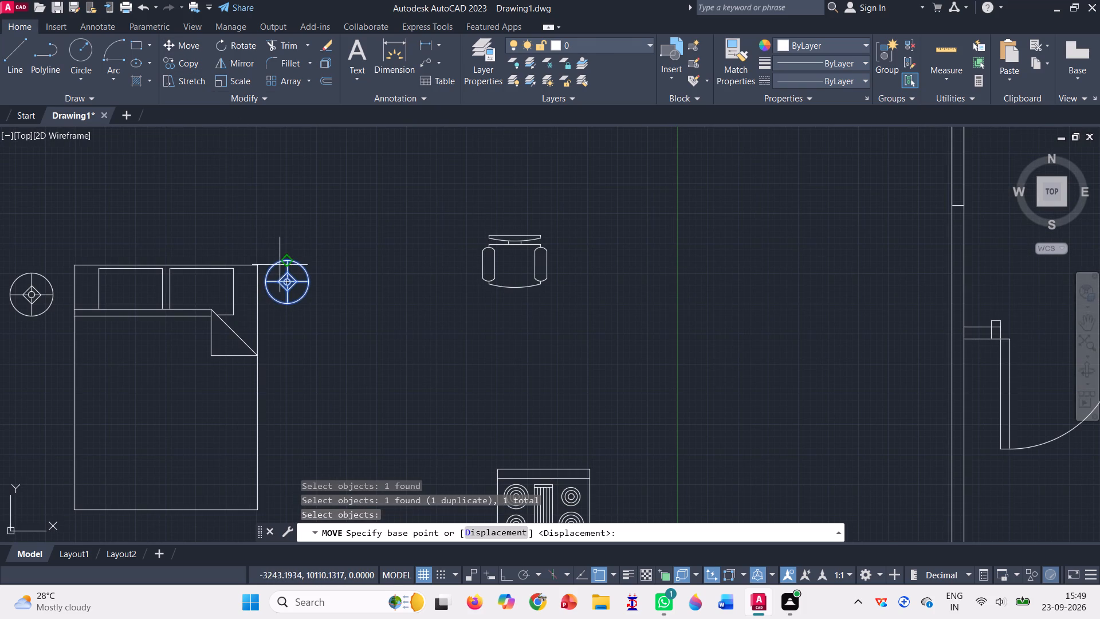
left_click(289, 284)
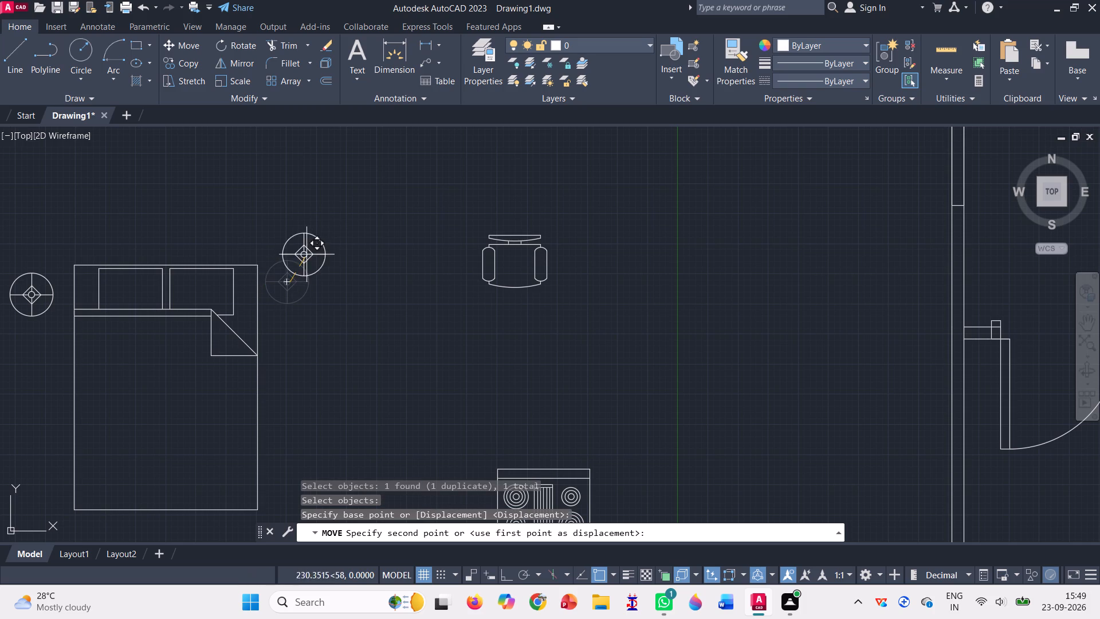
left_click(399, 197)
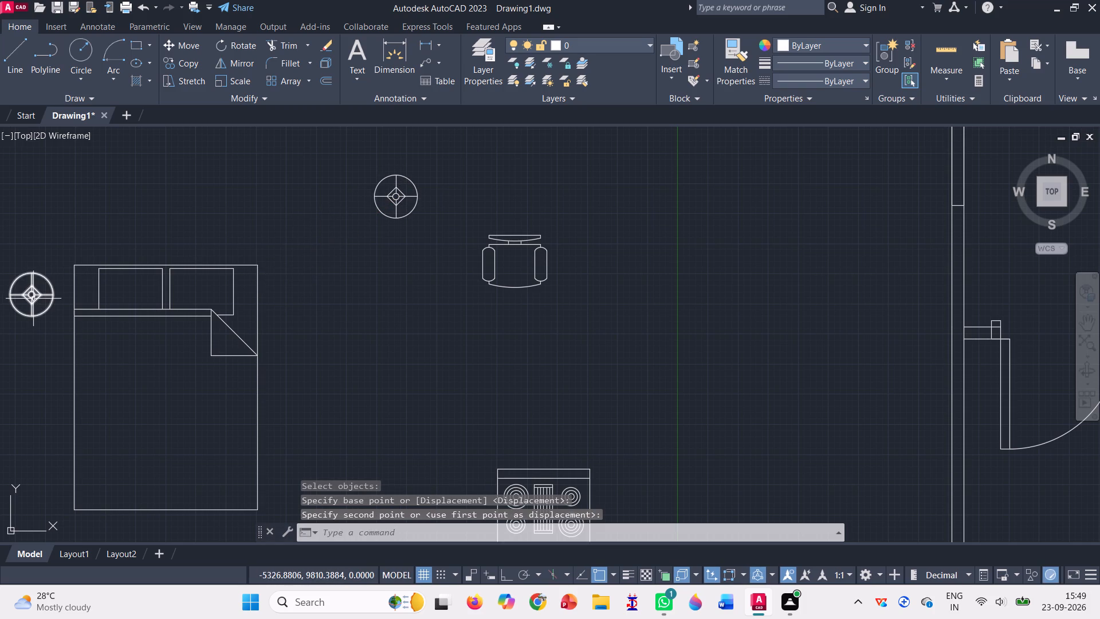
Move the round lamp on the bed's left side by its centre to just left of the other lamp.
left_click(33, 297)
left_click(191, 43)
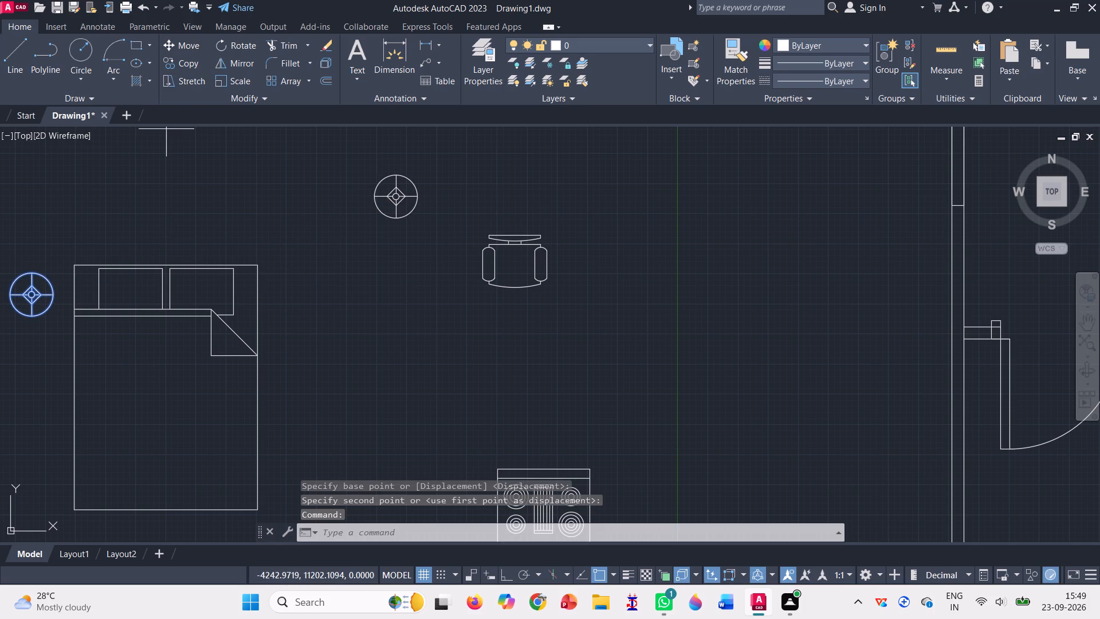
left_click_drag(33, 297, 40, 294)
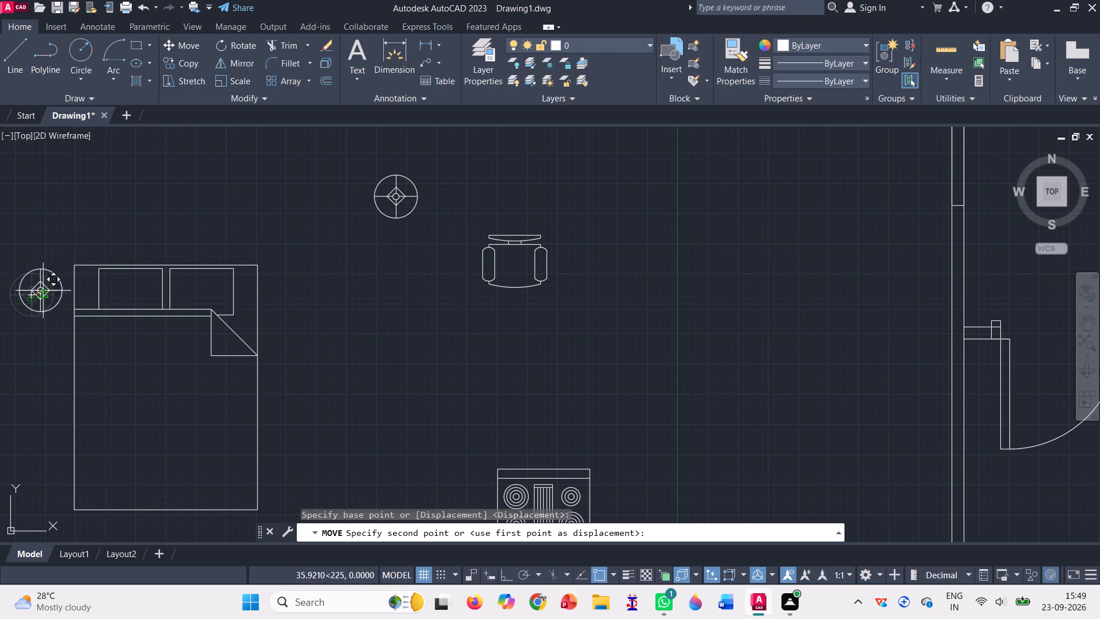
left_click(303, 193)
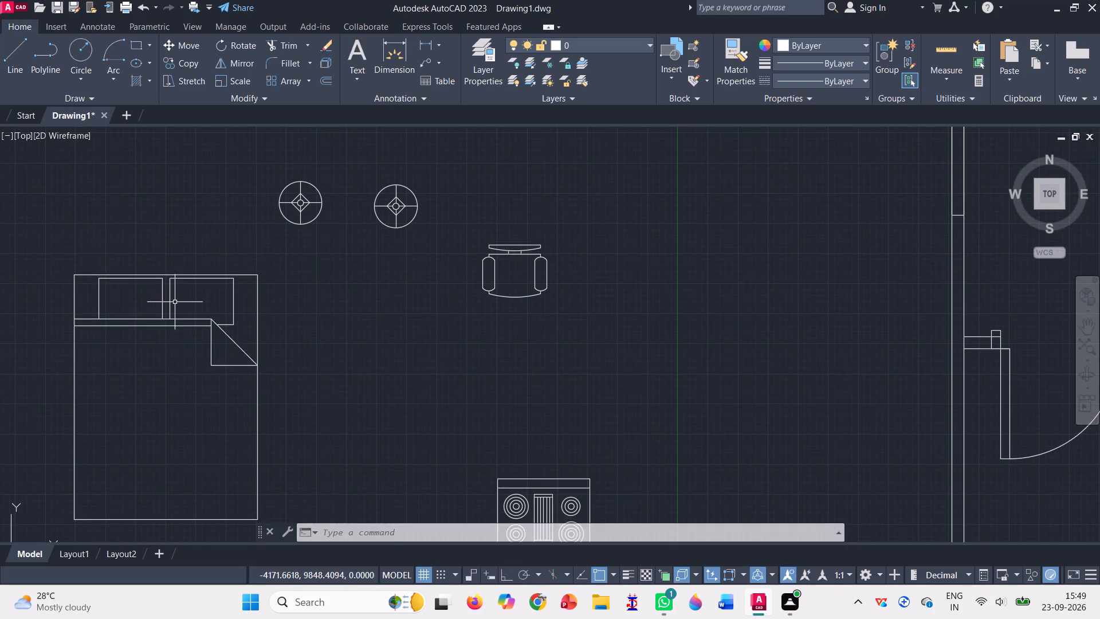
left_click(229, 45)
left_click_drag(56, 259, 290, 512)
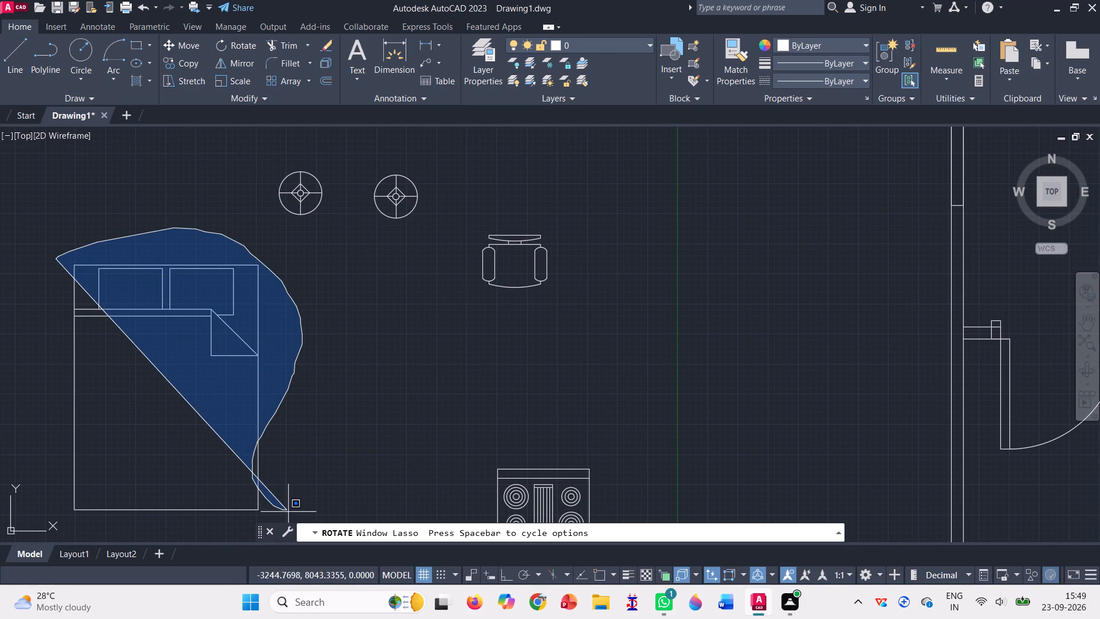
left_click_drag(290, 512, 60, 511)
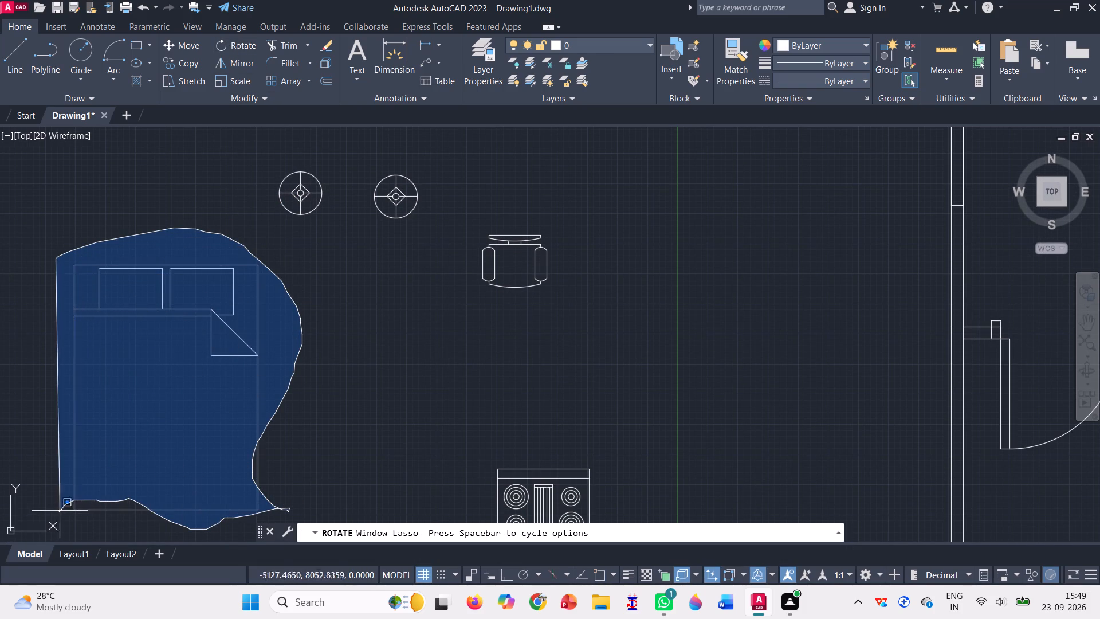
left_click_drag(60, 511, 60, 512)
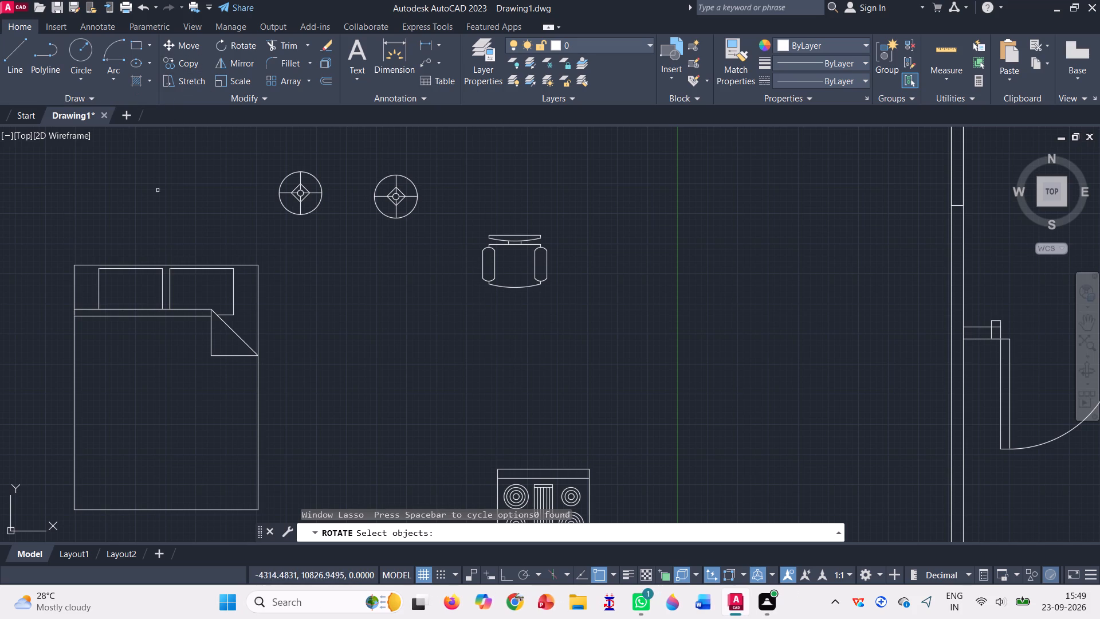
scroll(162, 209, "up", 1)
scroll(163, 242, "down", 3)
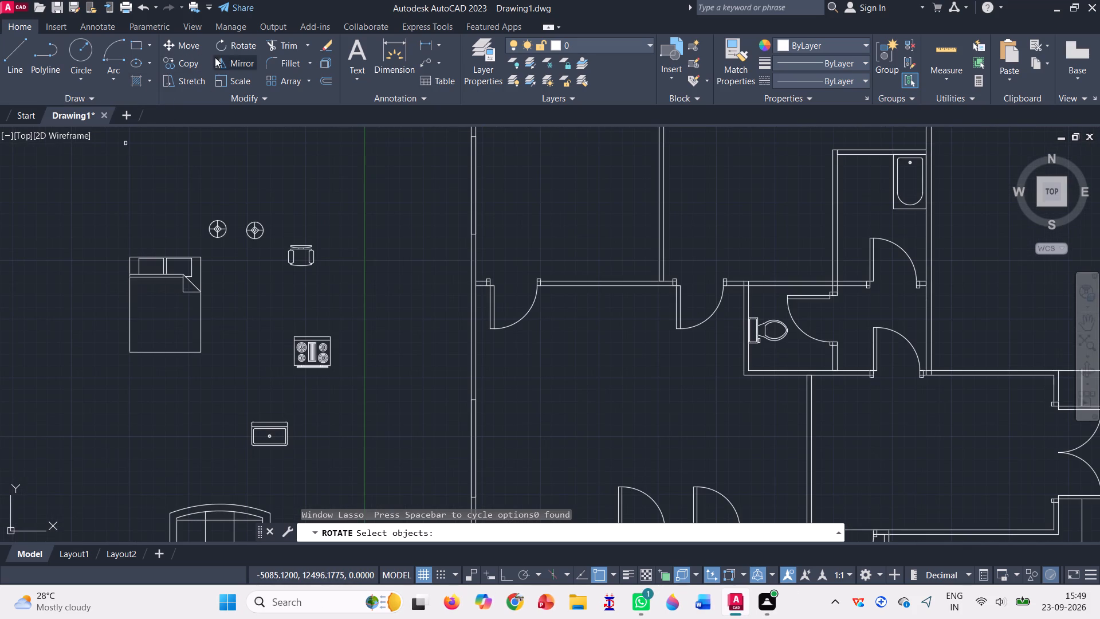
Rotate the double bed 90° counterclockwise about its lower-left corner so that the pillows face left.
left_click(233, 50)
left_click_drag(112, 231, 88, 401)
key("Return")
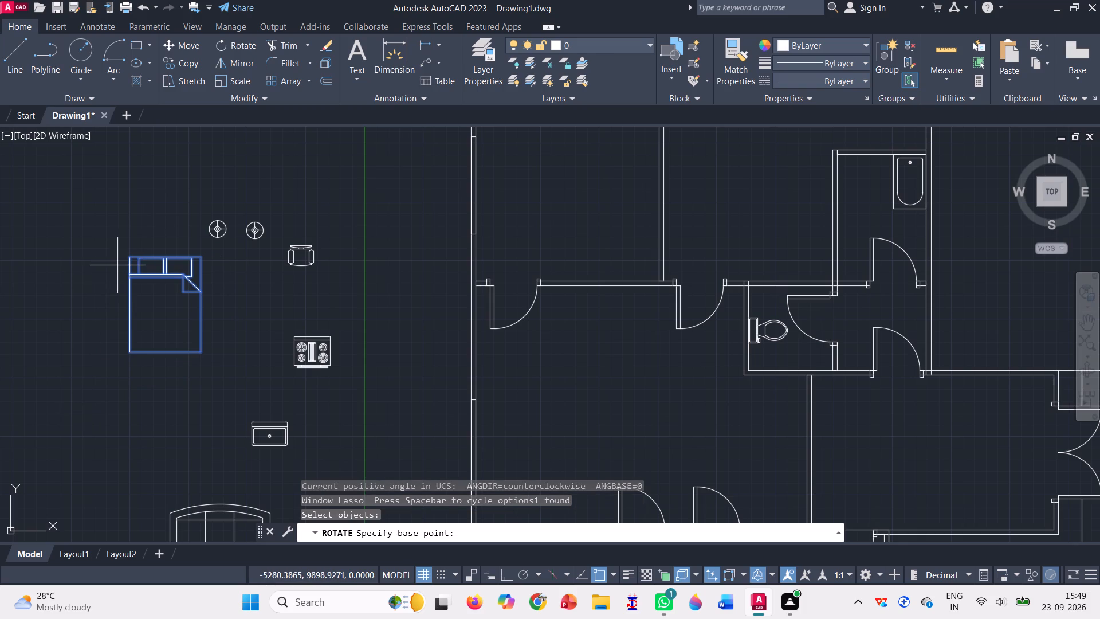
left_click(129, 353)
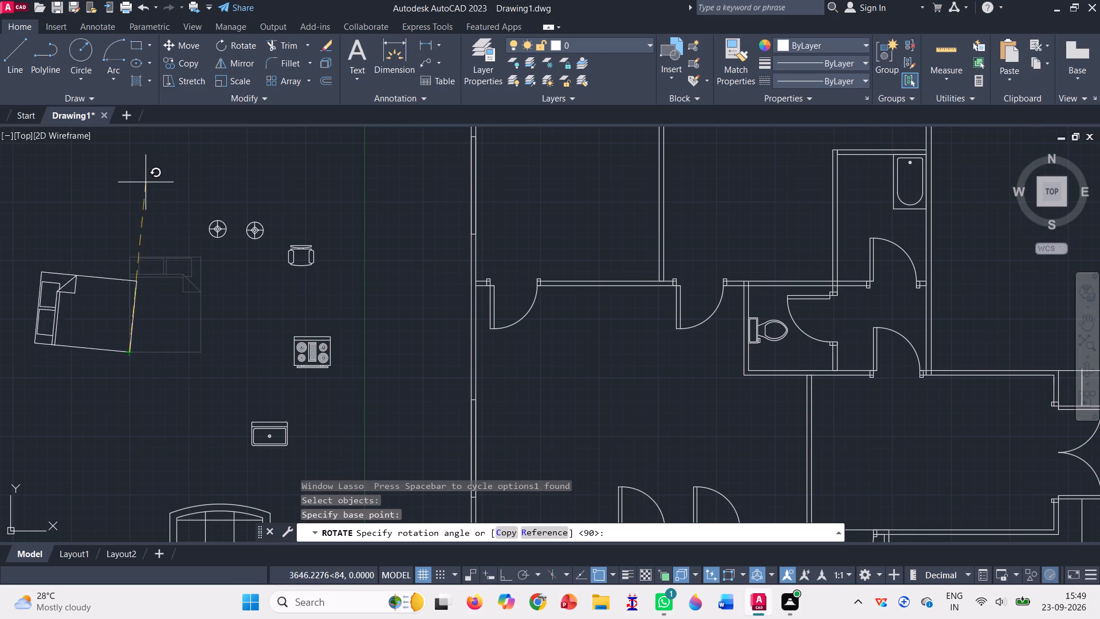
left_click(124, 171)
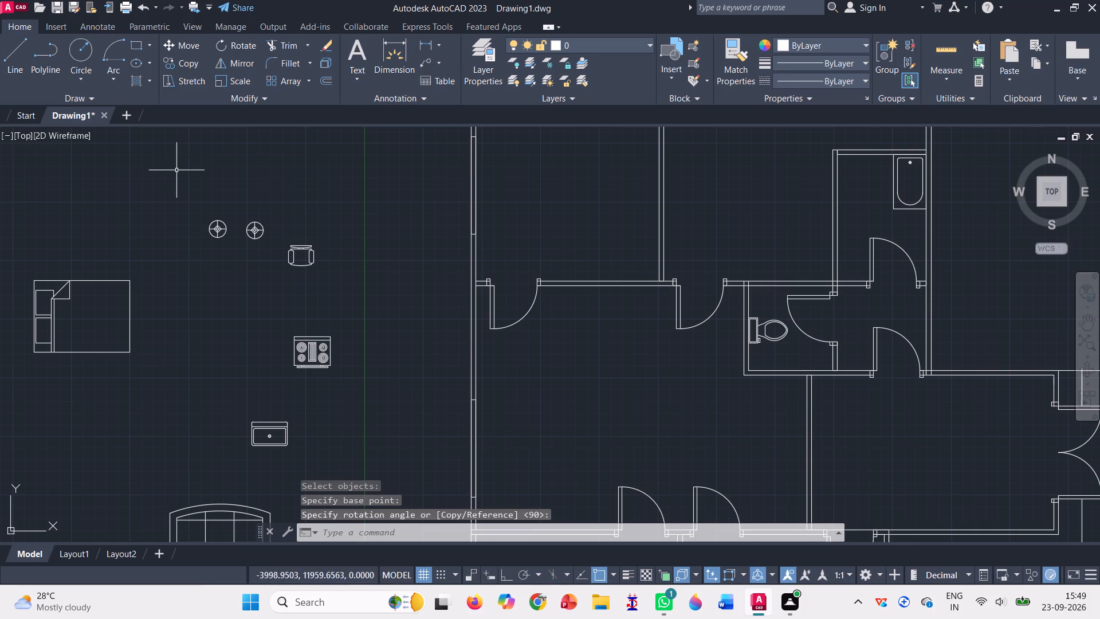
Move the bed by its upper-left corner into the plan's lower-left room, with its headboard against the left wall.
left_click(187, 37)
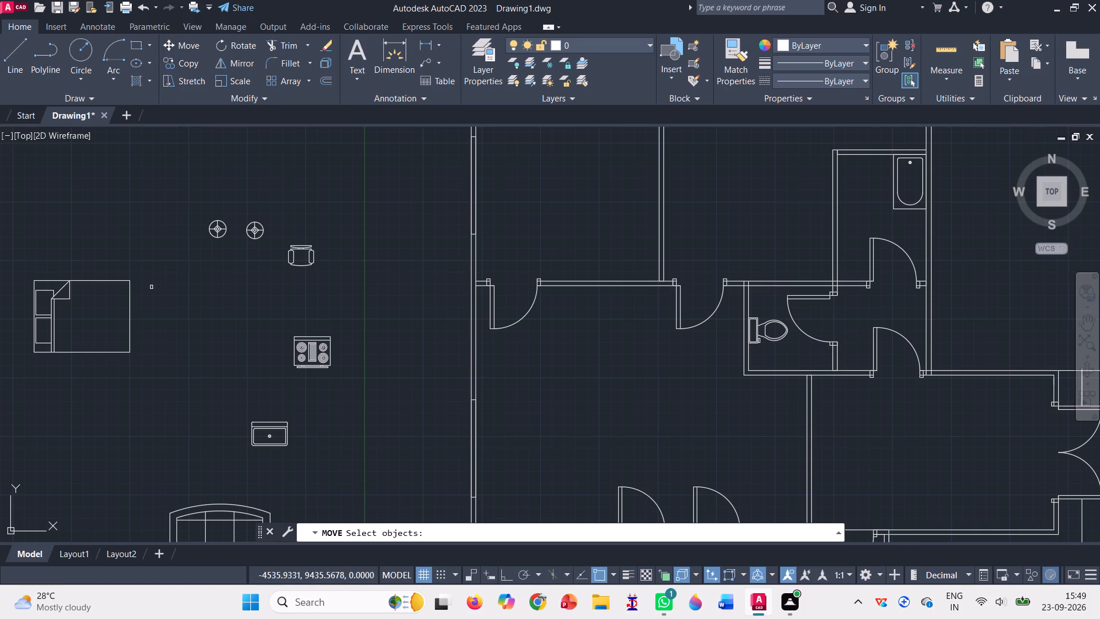
scroll(151, 287, "down", 2)
left_click(87, 275)
left_click_drag(87, 275, 169, 301)
left_click_drag(169, 303, 134, 333)
left_click(93, 288)
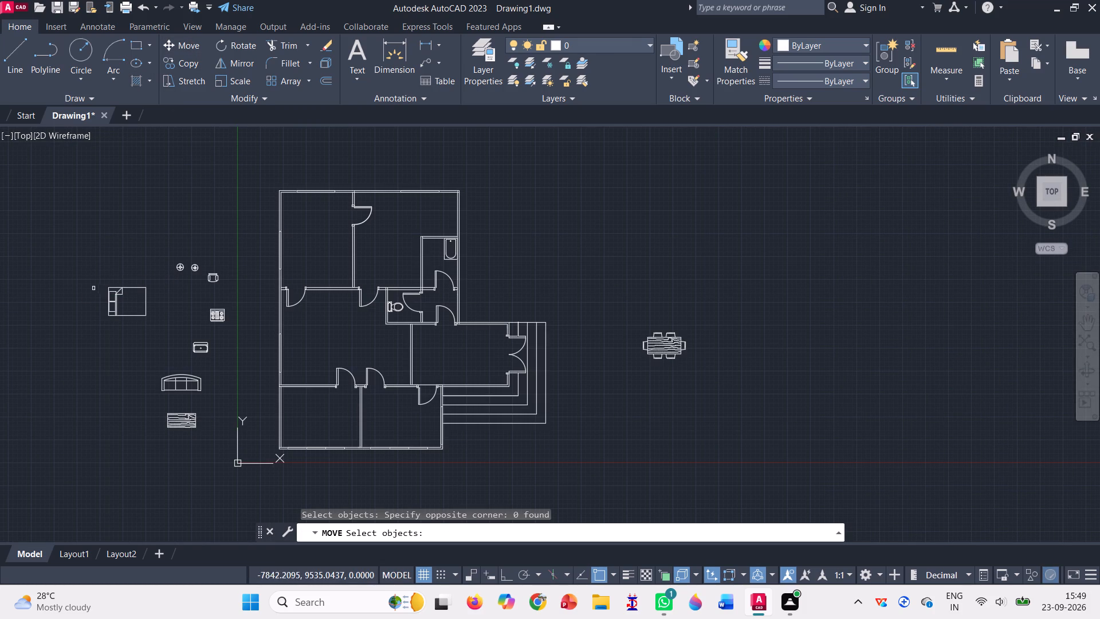
left_click_drag(93, 288, 159, 292)
left_click_drag(159, 293, 151, 312)
left_click(151, 314)
left_click(150, 319)
left_click_drag(150, 319, 148, 325)
double_click(148, 327)
left_click(152, 320)
left_click_drag(152, 320, 145, 277)
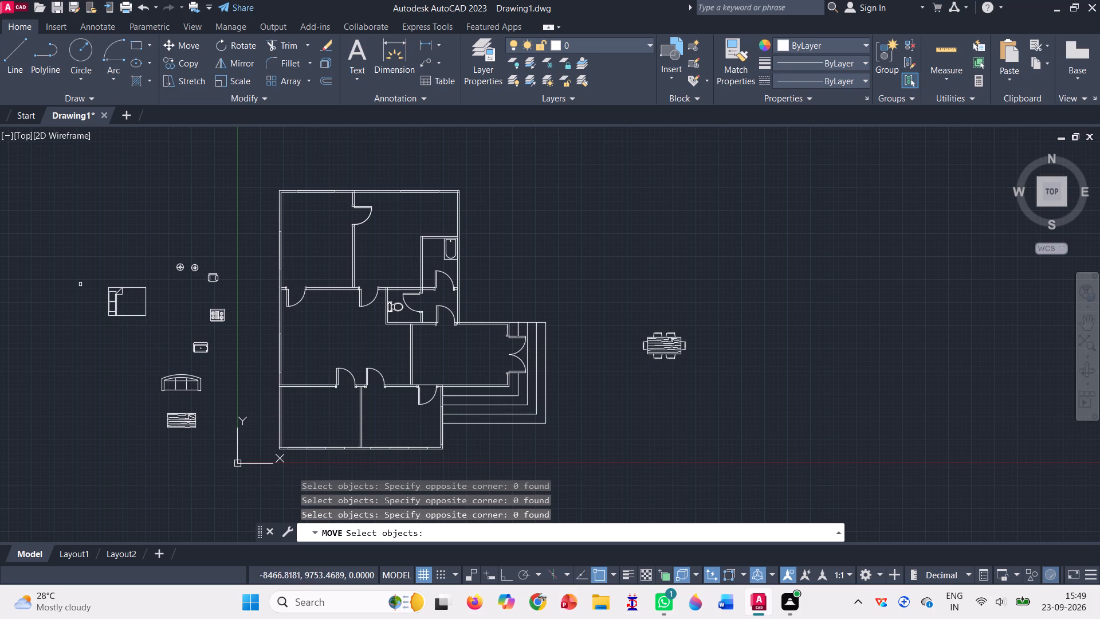
left_click_drag(78, 284, 190, 314)
left_click(190, 316)
left_click(191, 320)
left_click_drag(192, 322, 171, 352)
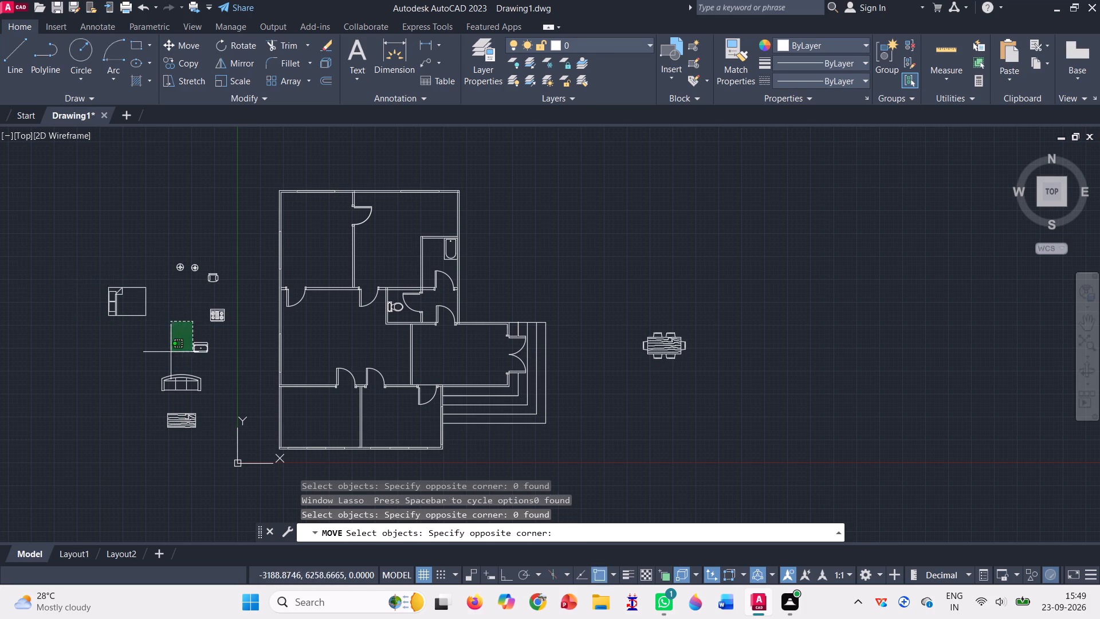
left_click_drag(171, 352, 169, 352)
left_click_drag(88, 293, 149, 285)
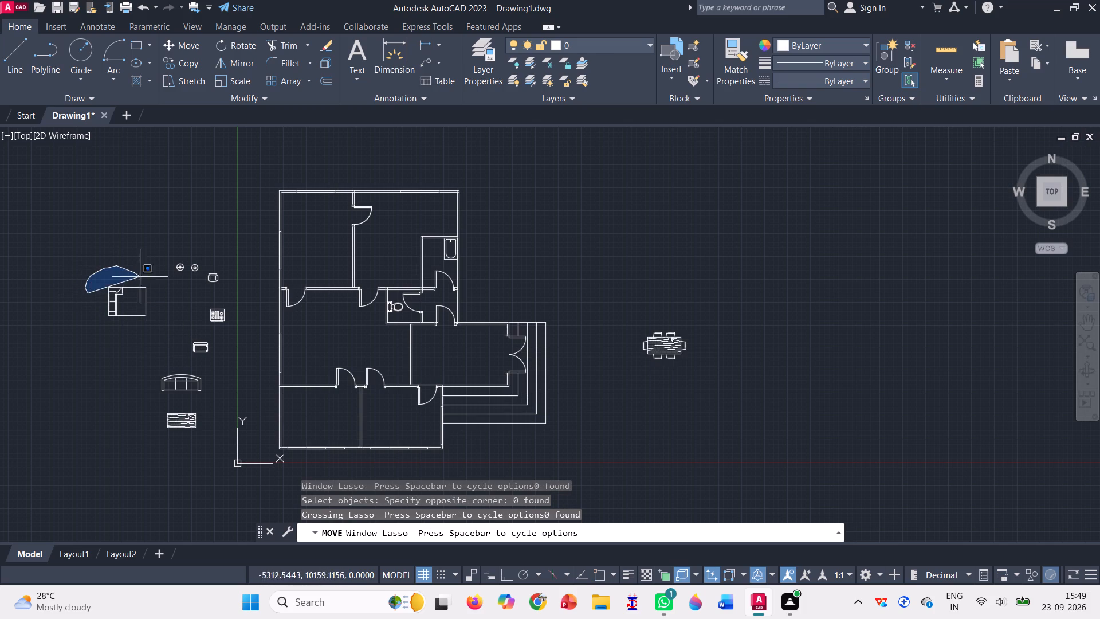
left_click_drag(149, 285, 116, 341)
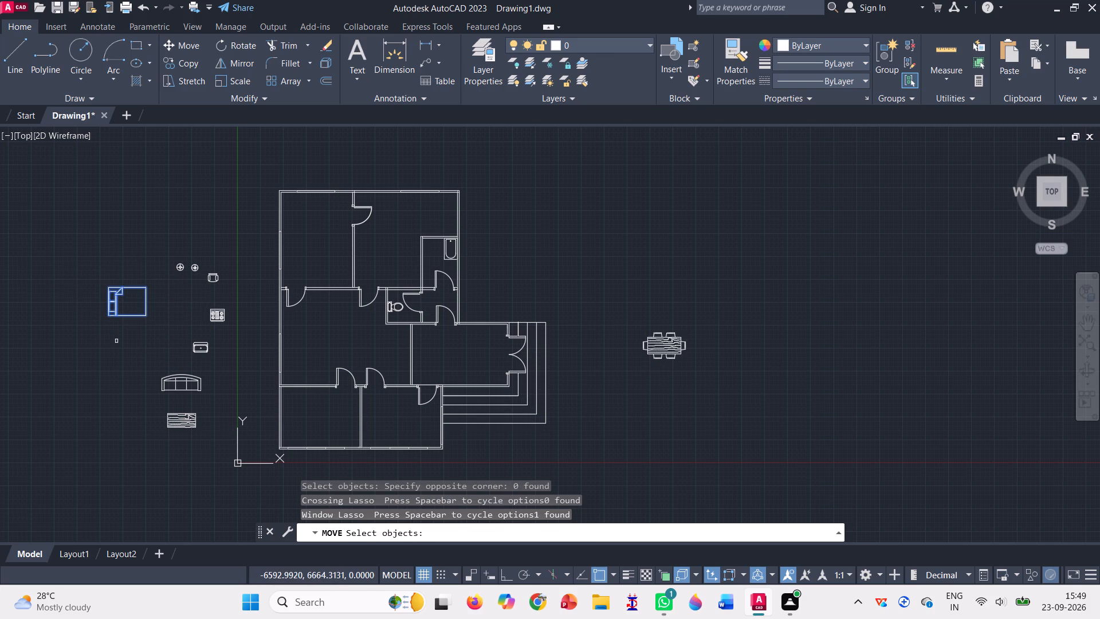
key("Return")
left_click(105, 288)
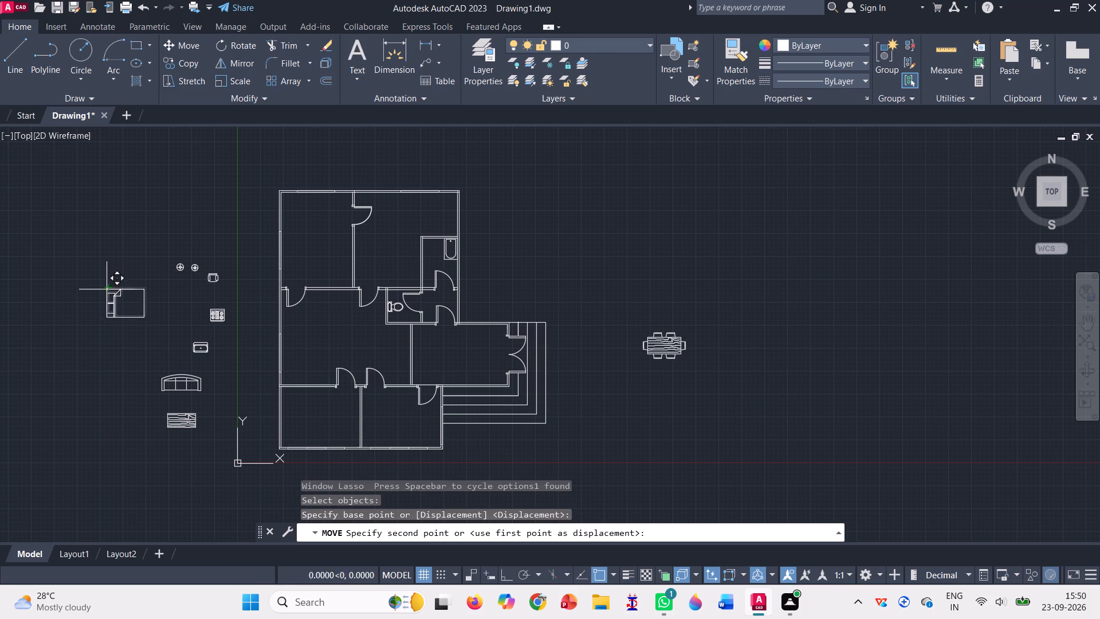
scroll(288, 402, "up", 2)
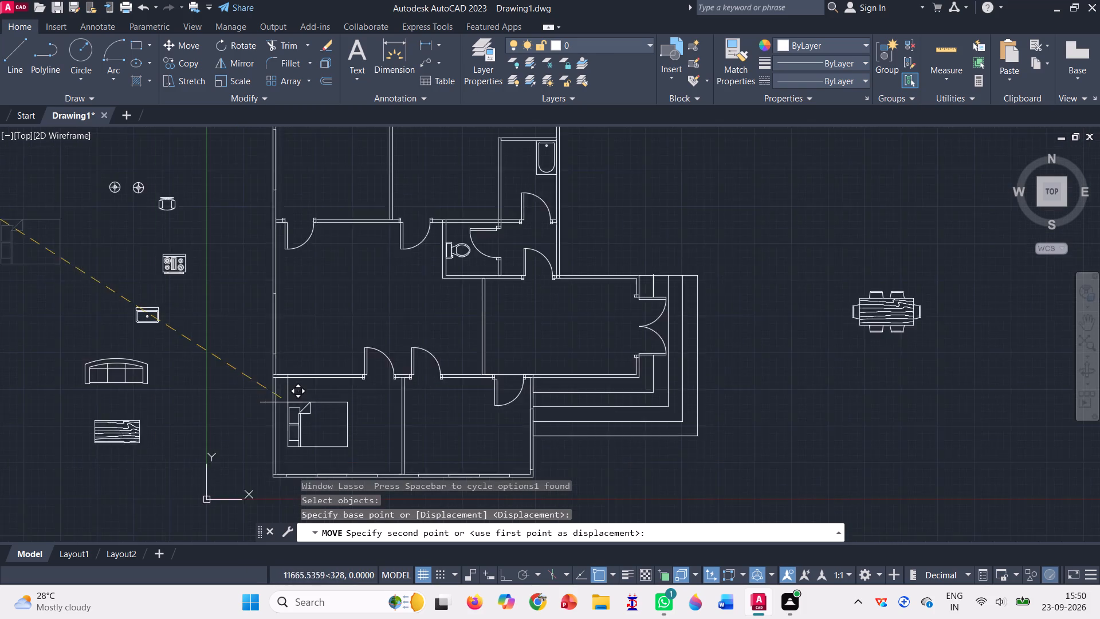
scroll(269, 280, "down", 2)
scroll(262, 347, "up", 4)
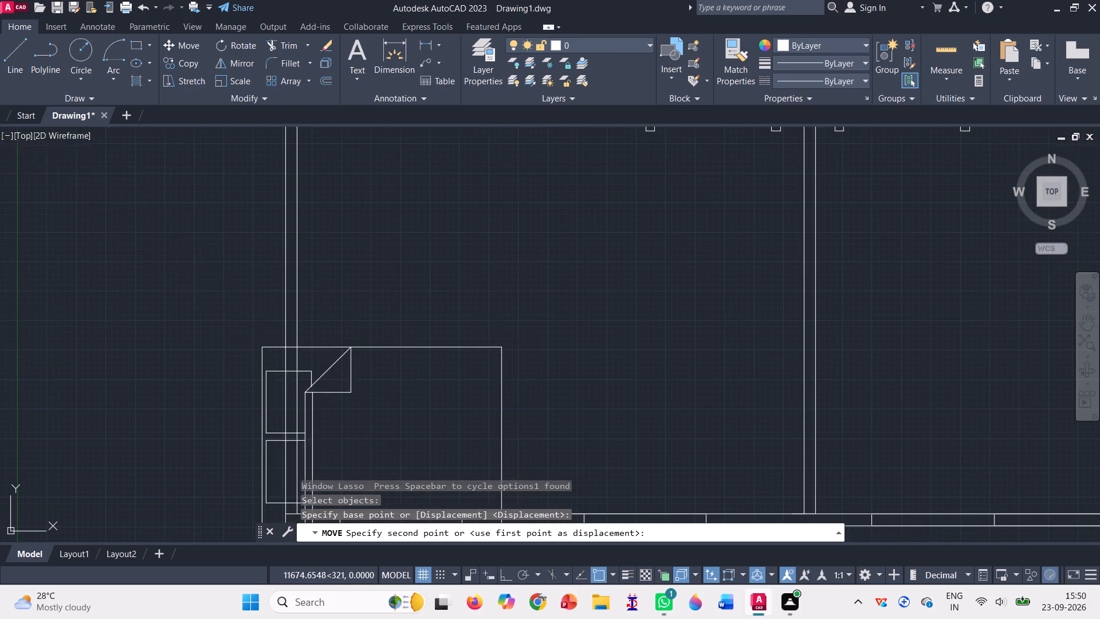
left_click(298, 224)
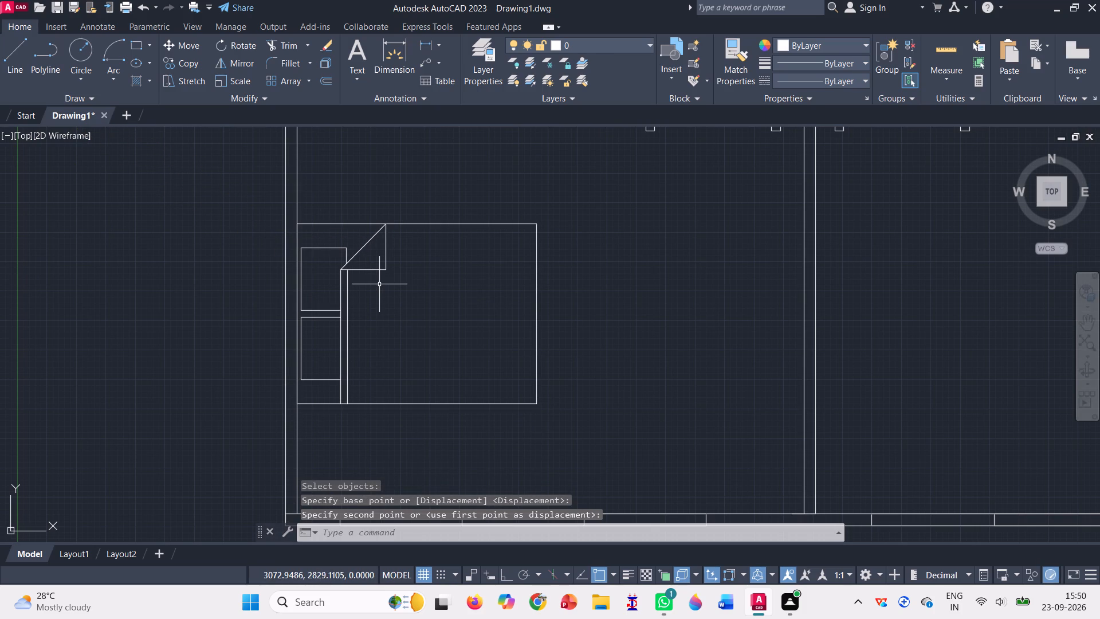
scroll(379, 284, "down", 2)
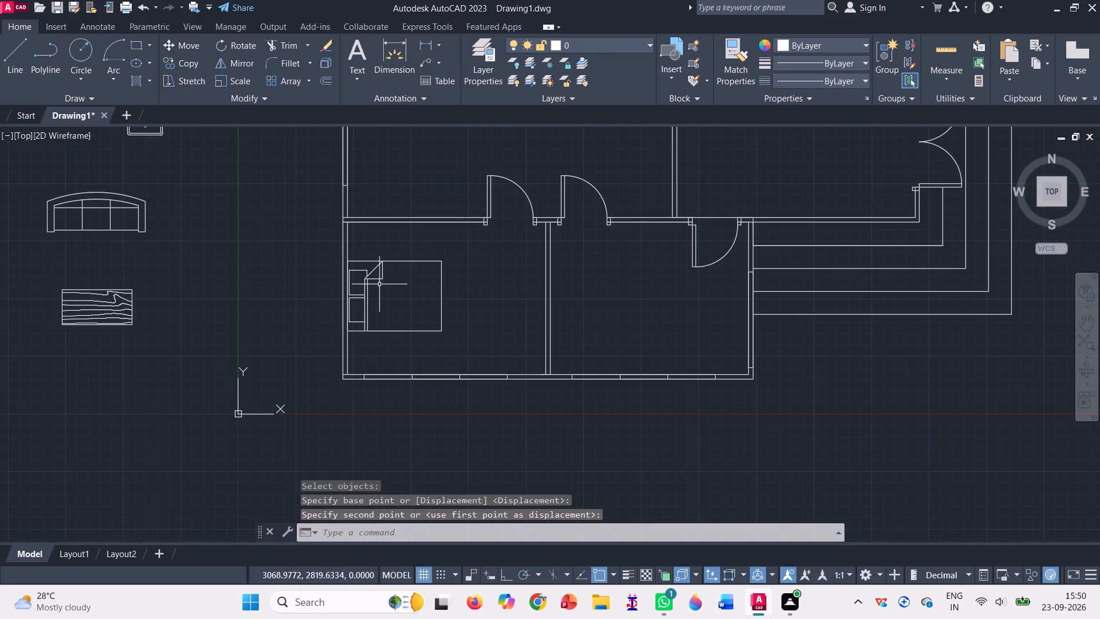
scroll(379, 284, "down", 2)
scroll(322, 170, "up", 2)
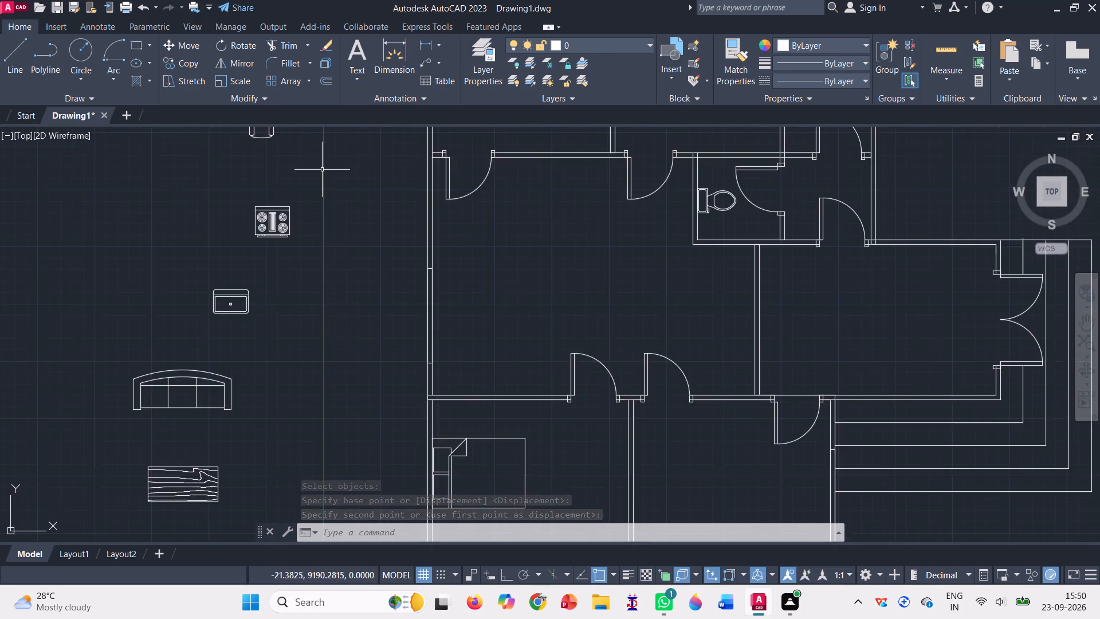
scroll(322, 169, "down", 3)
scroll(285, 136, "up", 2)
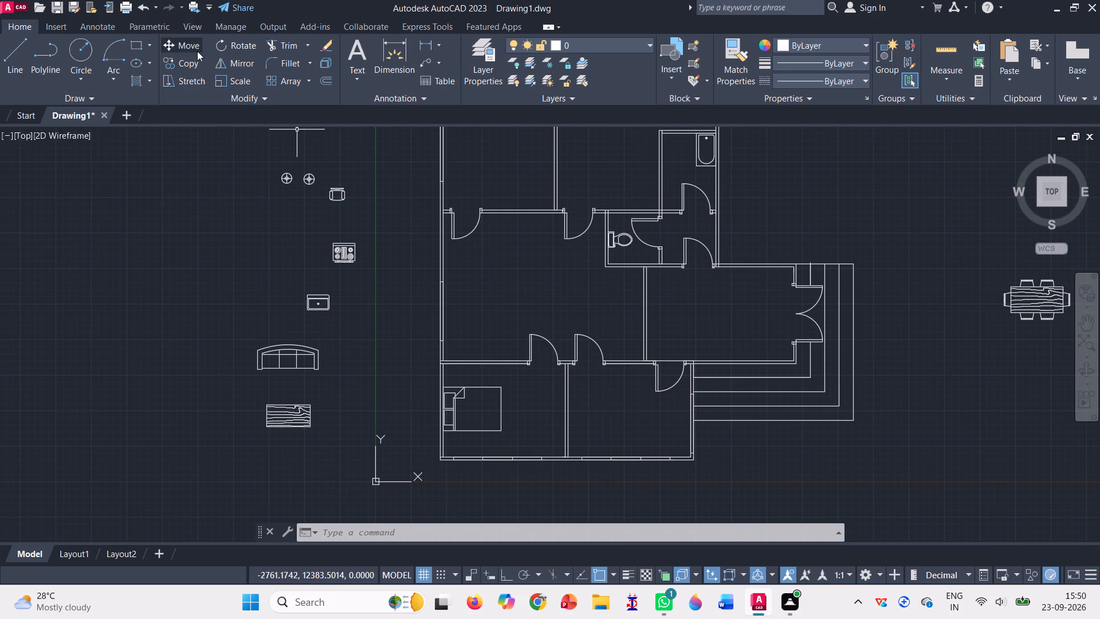
Move the right-hand round lamp by its centre to just below the bed's lower-left corner, beside the left wall.
left_click(186, 48)
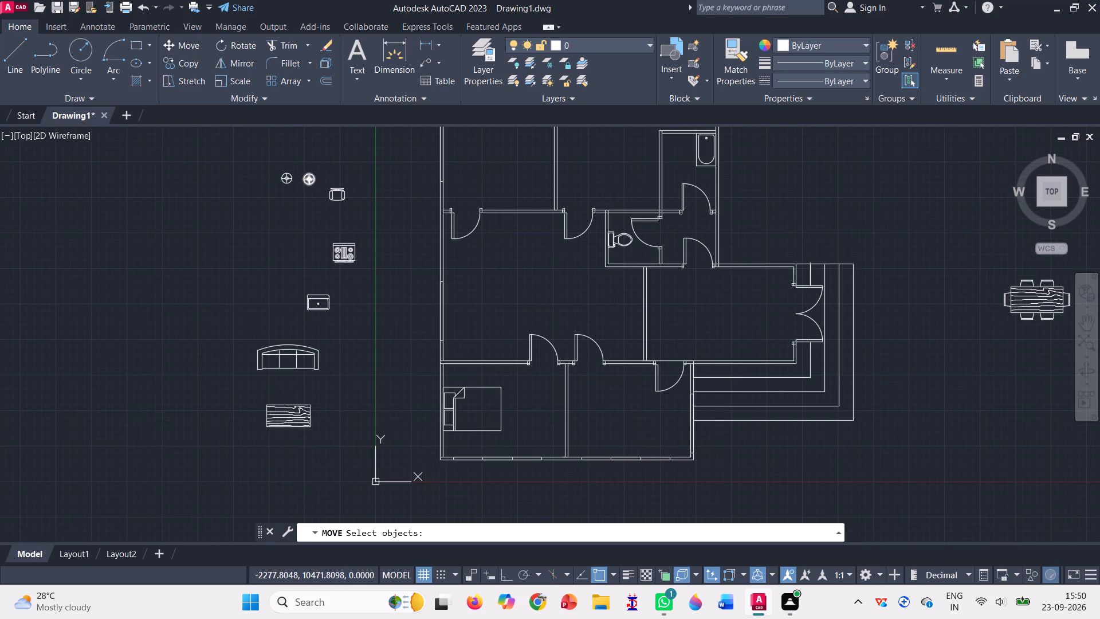
left_click(311, 182)
key("Return")
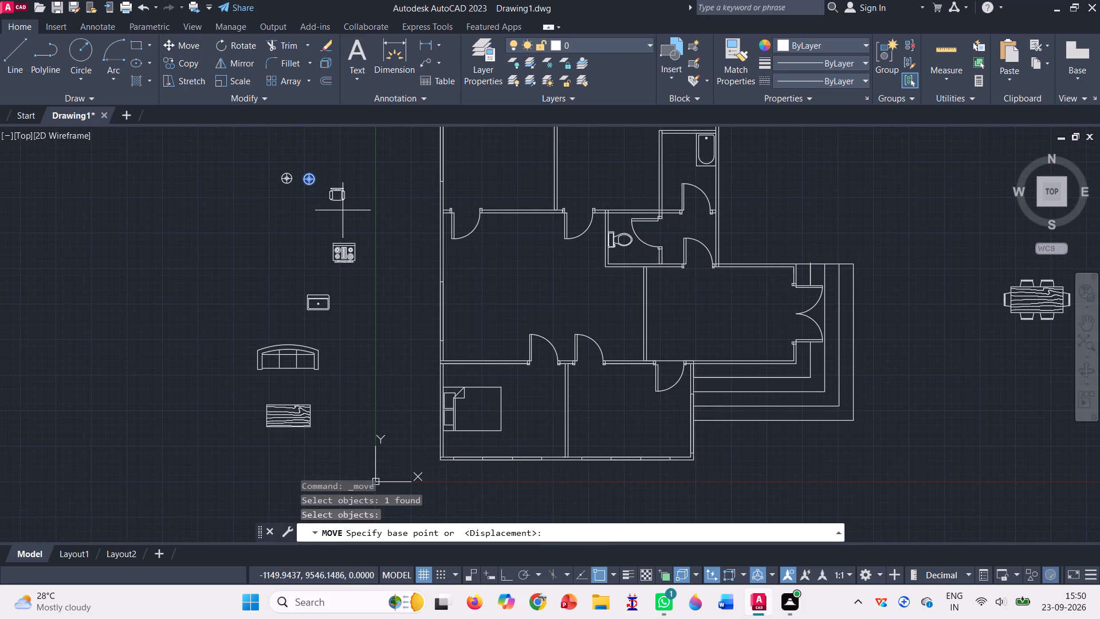
left_click(312, 178)
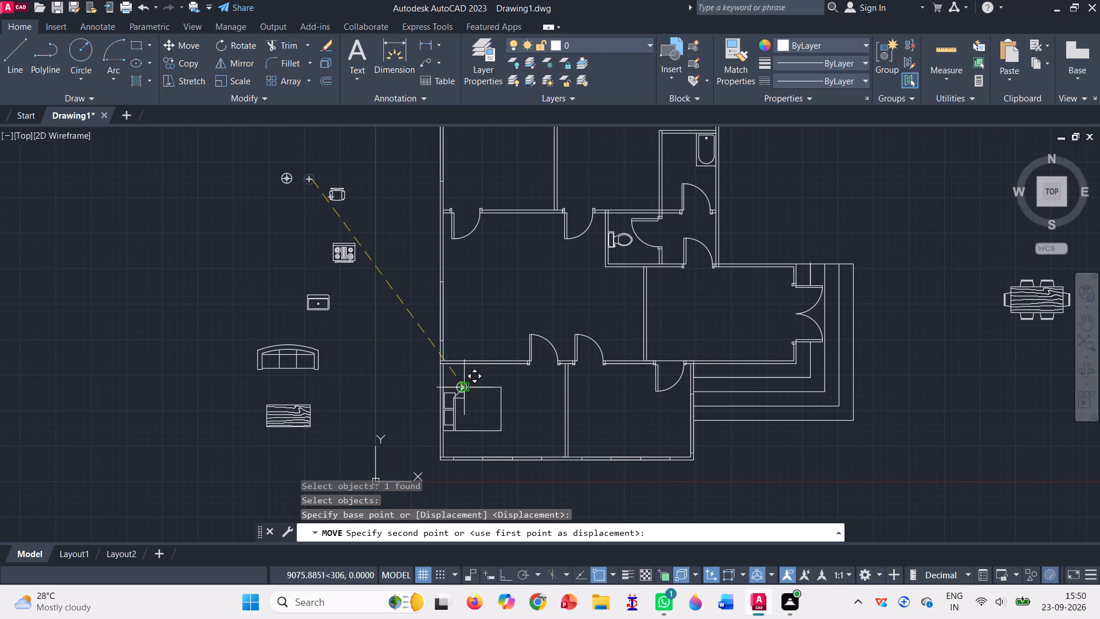
scroll(457, 439, "up", 2)
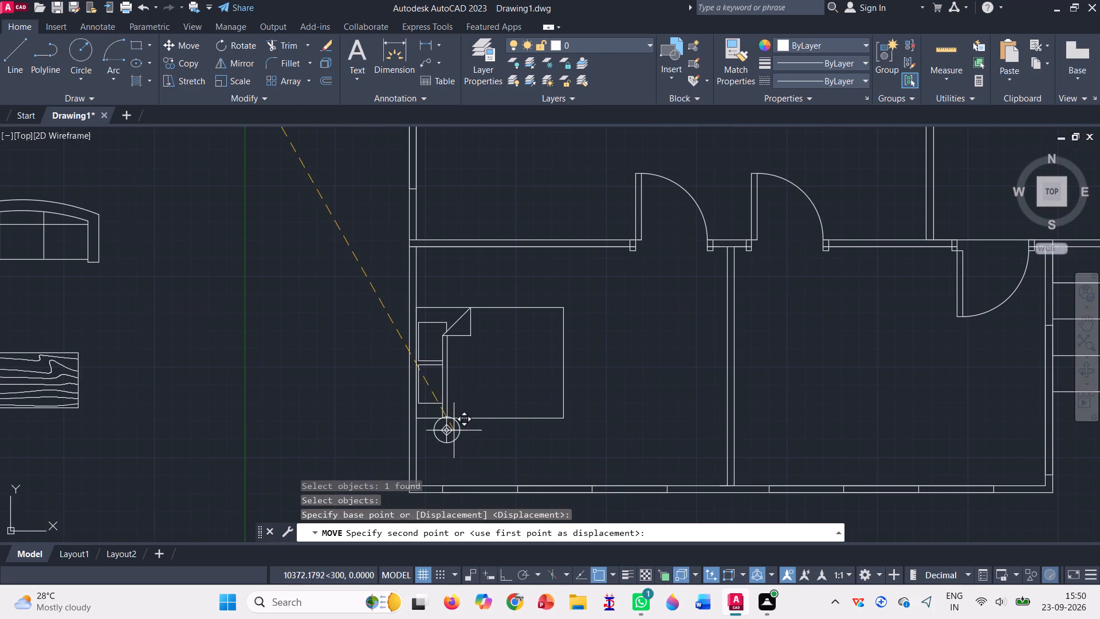
scroll(442, 440, "up", 1)
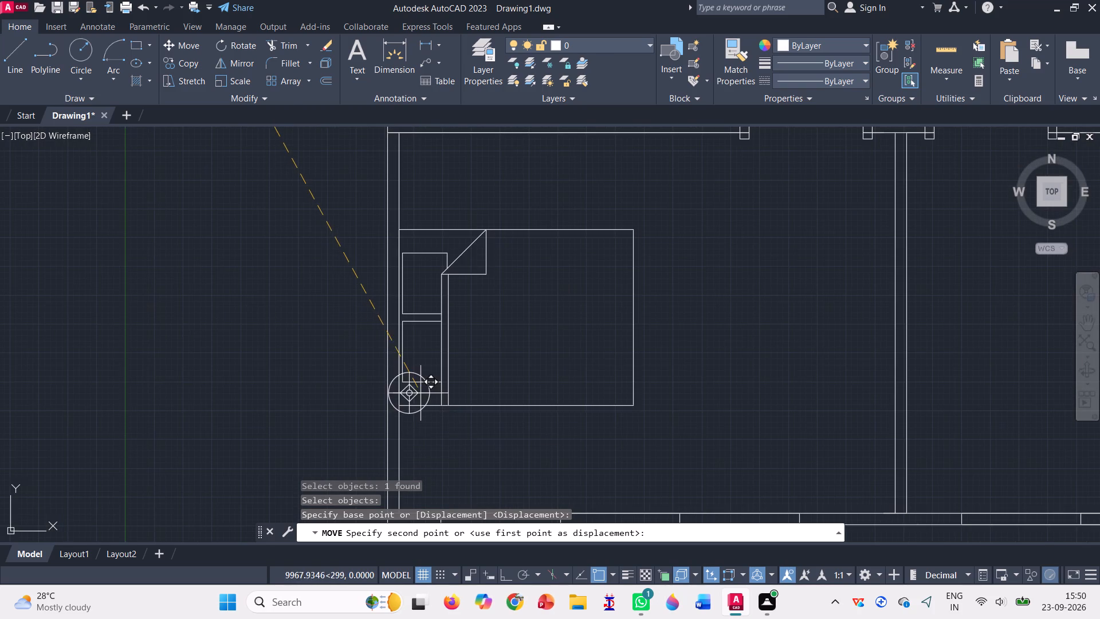
scroll(421, 393, "down", 2)
scroll(422, 421, "up", 4)
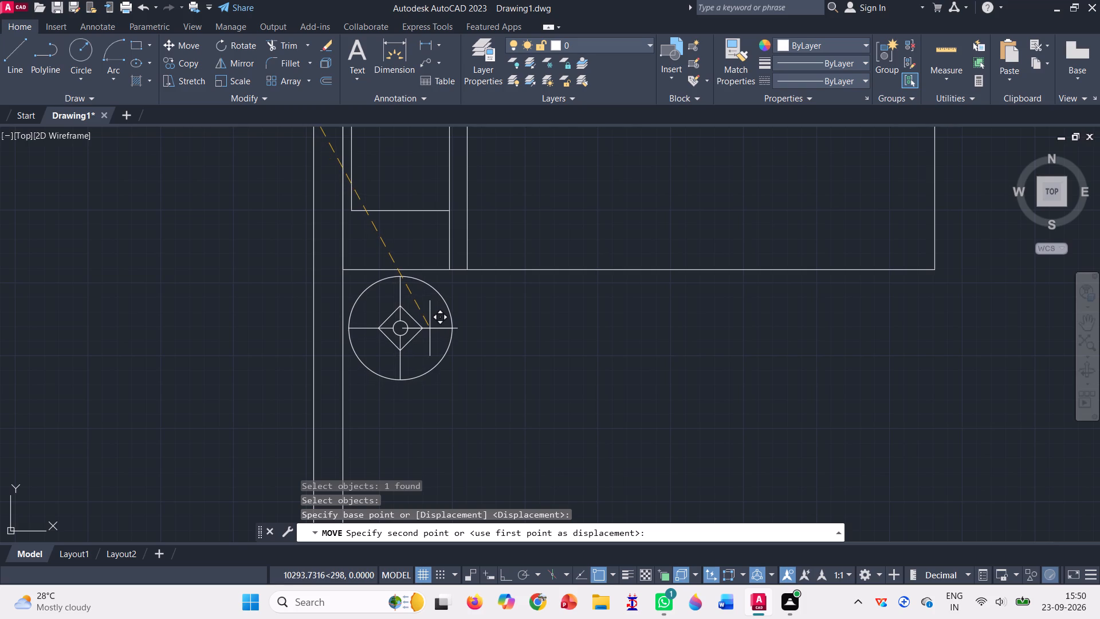
left_click(430, 328)
Move the remaining round lamp by its centre to just above the bed's upper-left corner, beside the left wall.
scroll(396, 304, "down", 2)
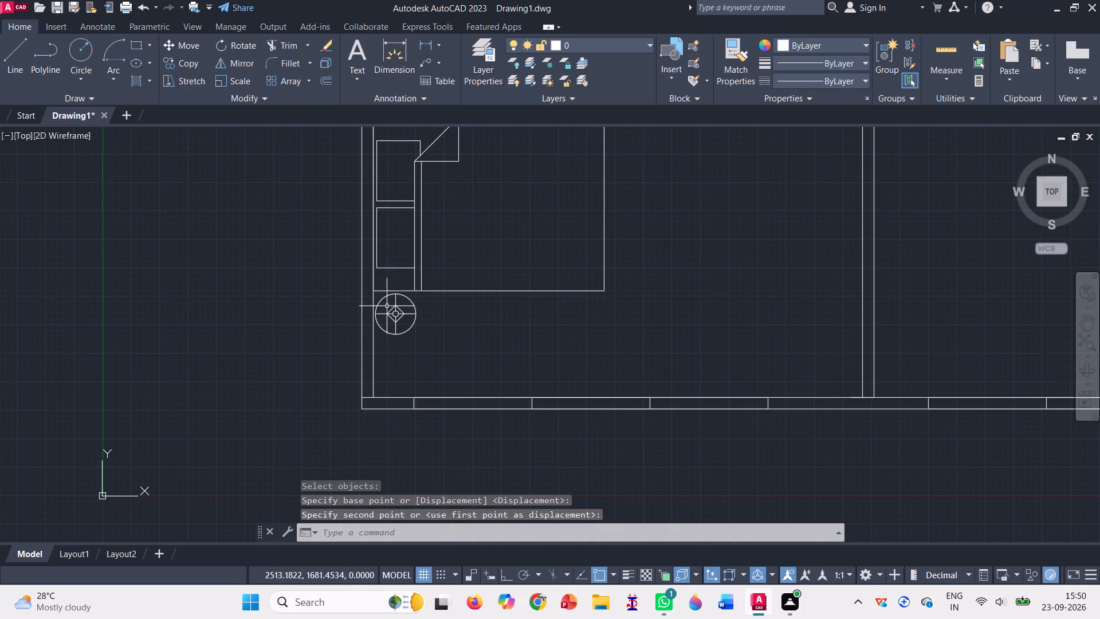
scroll(387, 308, "down", 3)
scroll(333, 229, "down", 2)
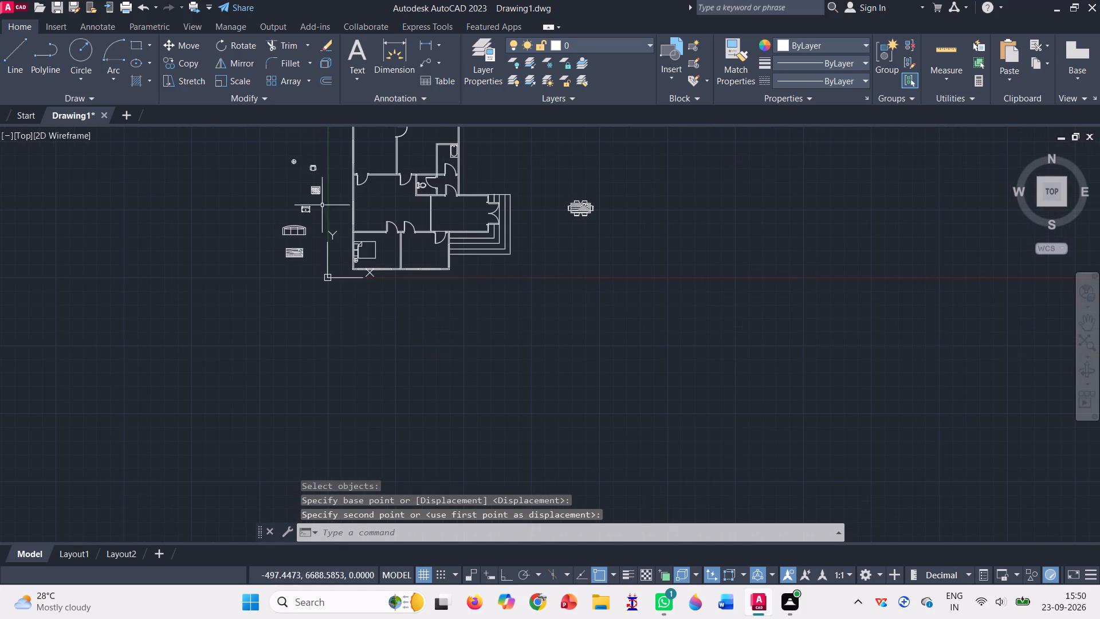
scroll(290, 140, "up", 3)
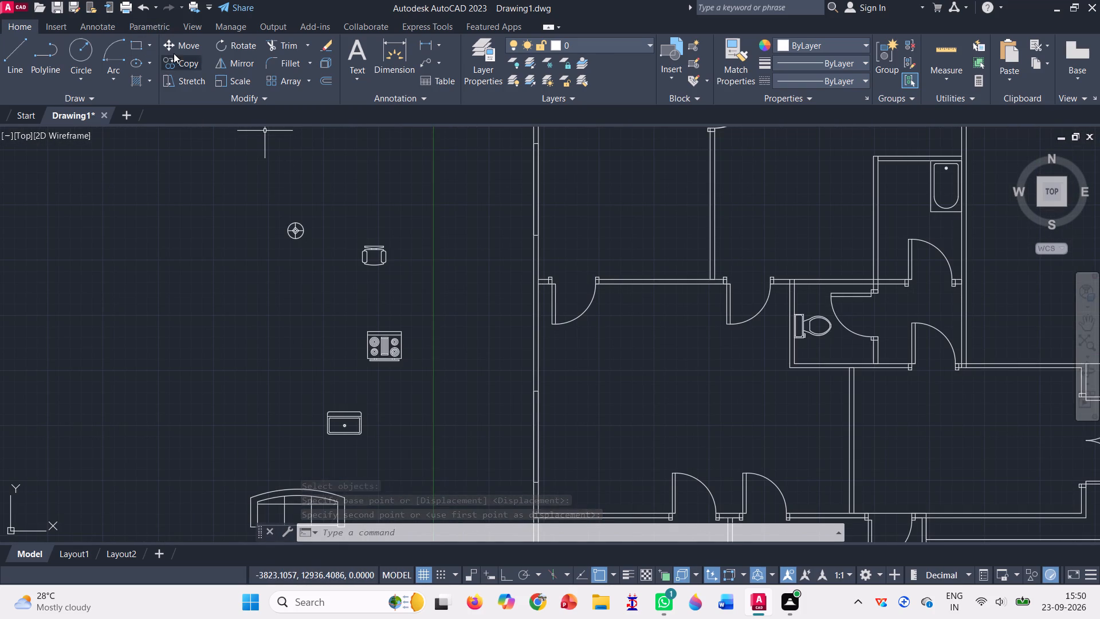
left_click(176, 46)
left_click_drag(263, 221, 315, 225)
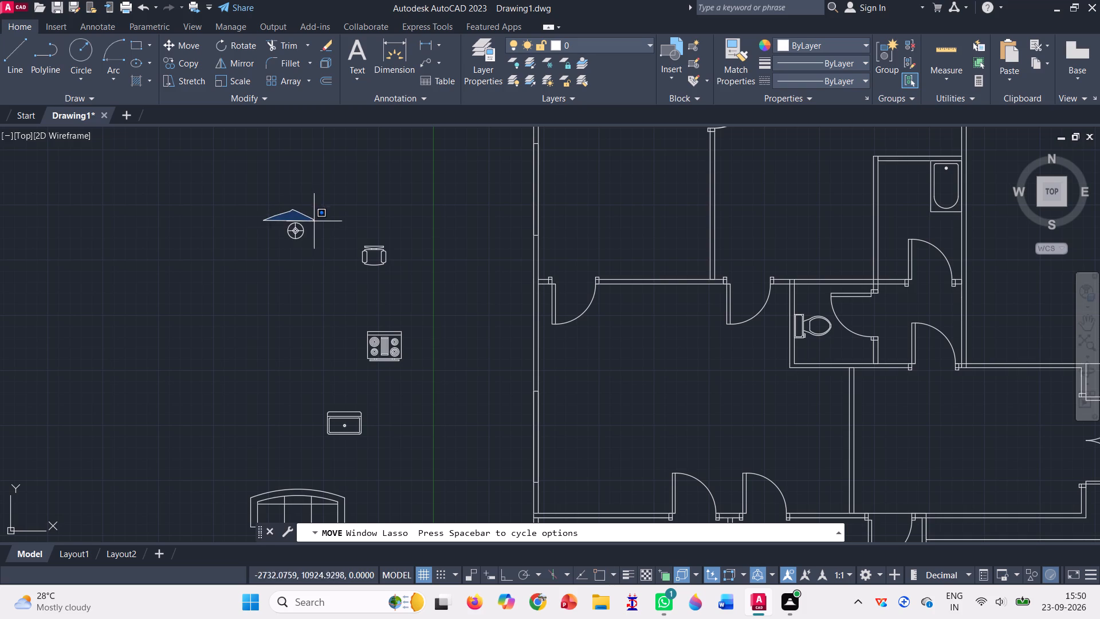
left_click_drag(315, 225, 313, 234)
left_click_drag(313, 236, 292, 270)
left_click_drag(289, 272, 284, 276)
key("Return")
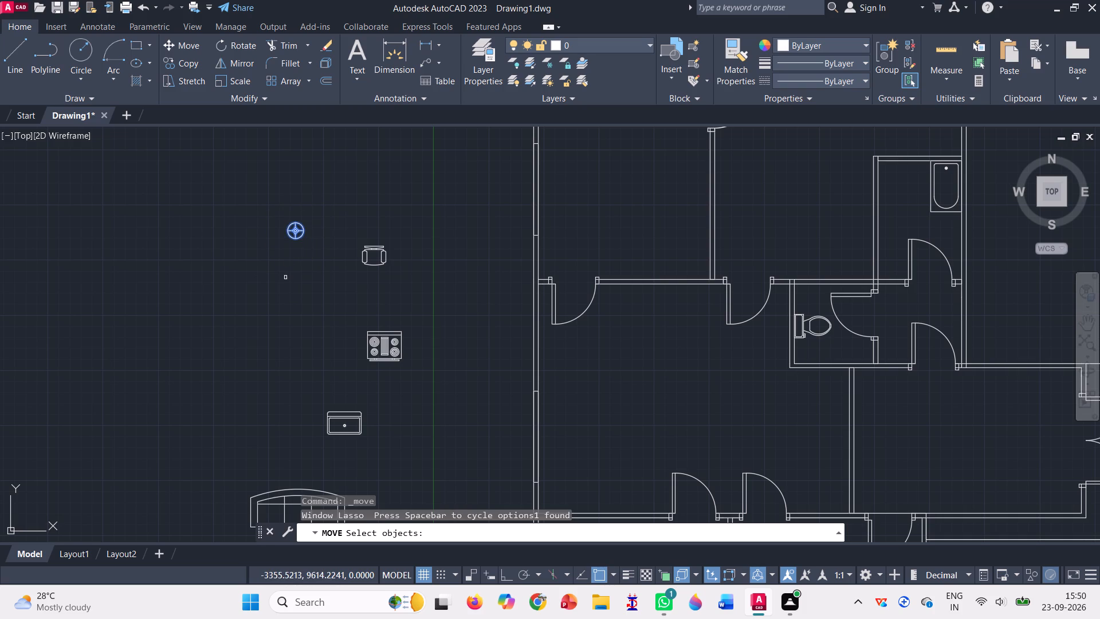
left_click(294, 230)
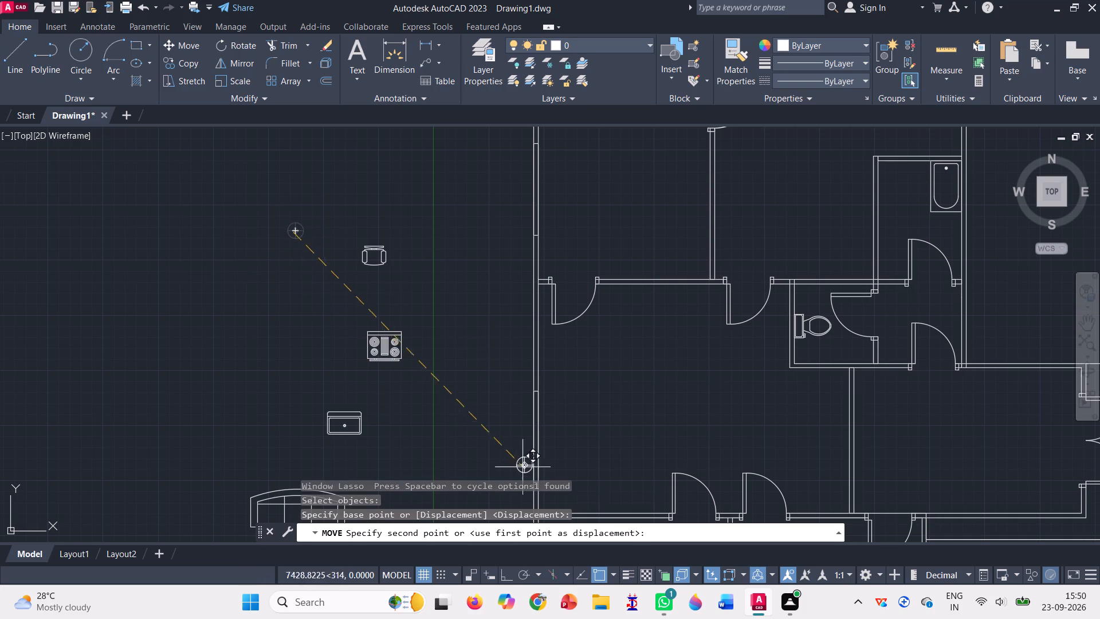
scroll(509, 348, "down", 2)
scroll(532, 451, "up", 1)
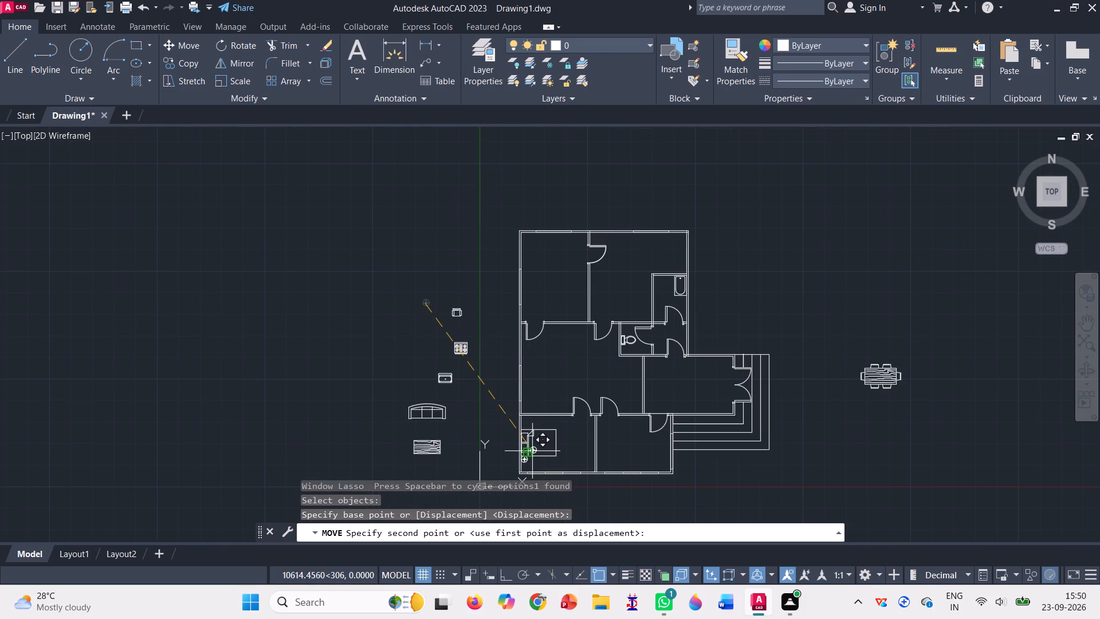
scroll(532, 451, "up", 1)
scroll(516, 390, "down", 1)
scroll(531, 468, "up", 2)
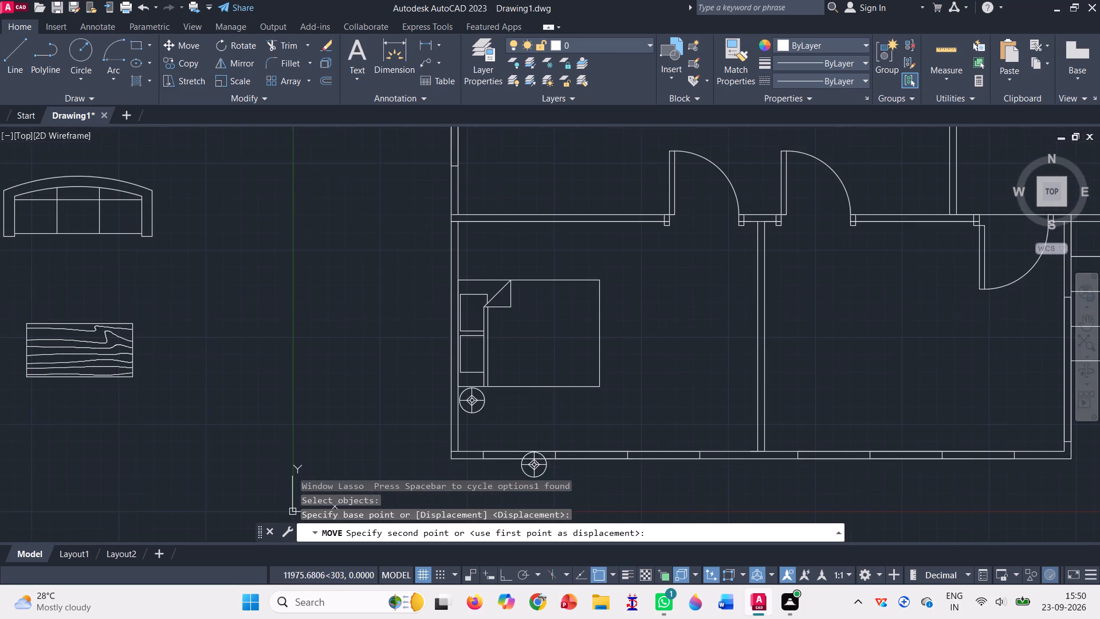
scroll(482, 424, "up", 2)
scroll(495, 438, "down", 1)
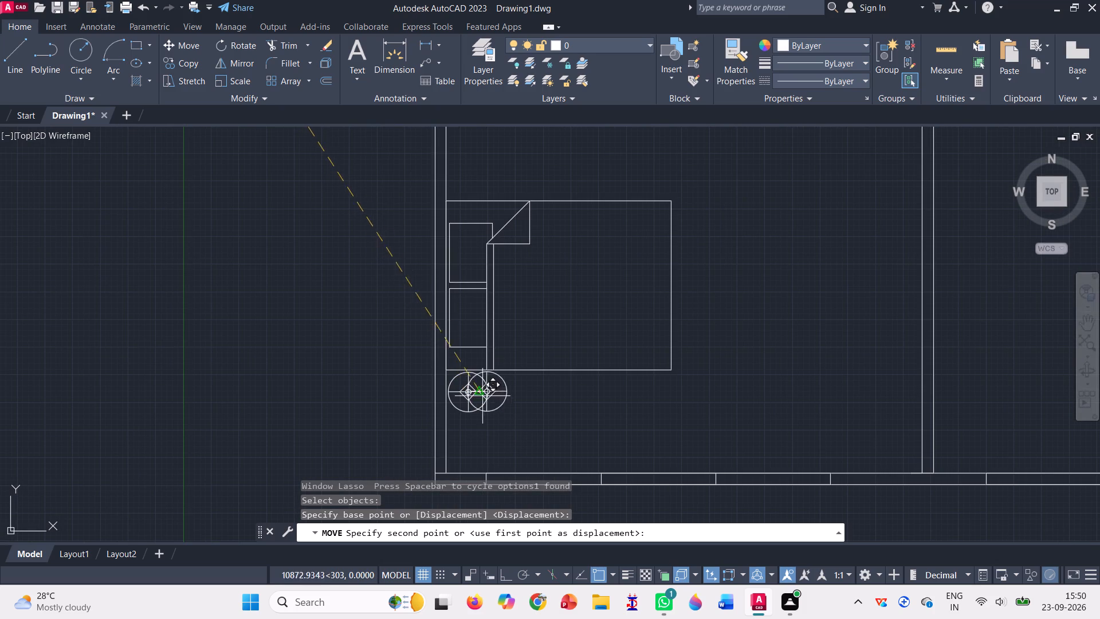
scroll(458, 170, "up", 2)
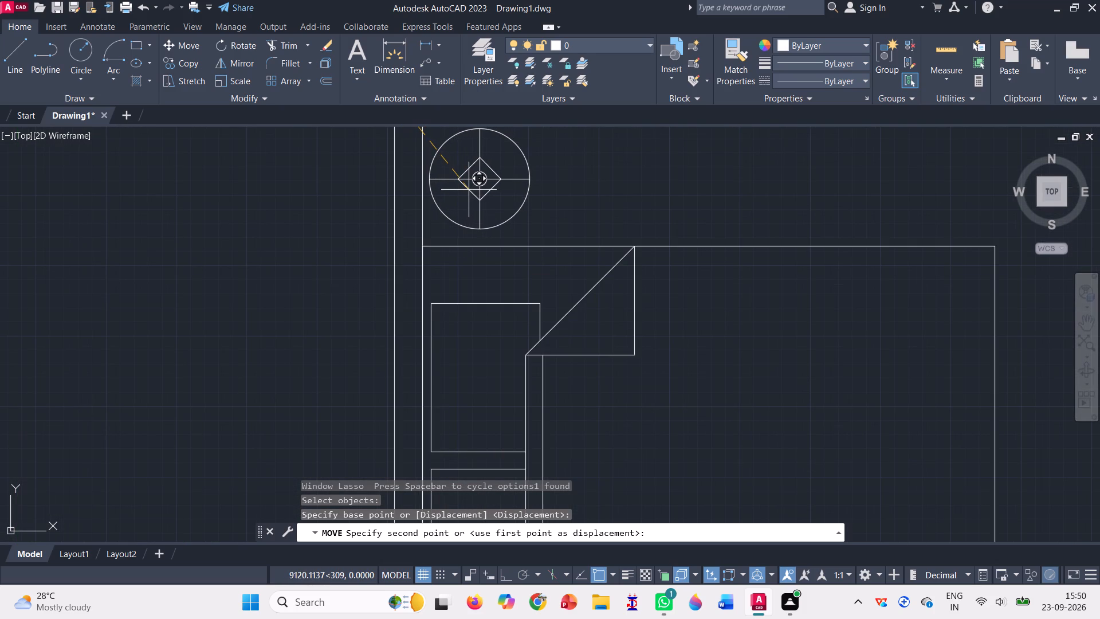
left_click(469, 190)
Rotate the stove and the sink together to 270° about the sink's left edge, with Ortho on.
scroll(386, 242, "down", 6)
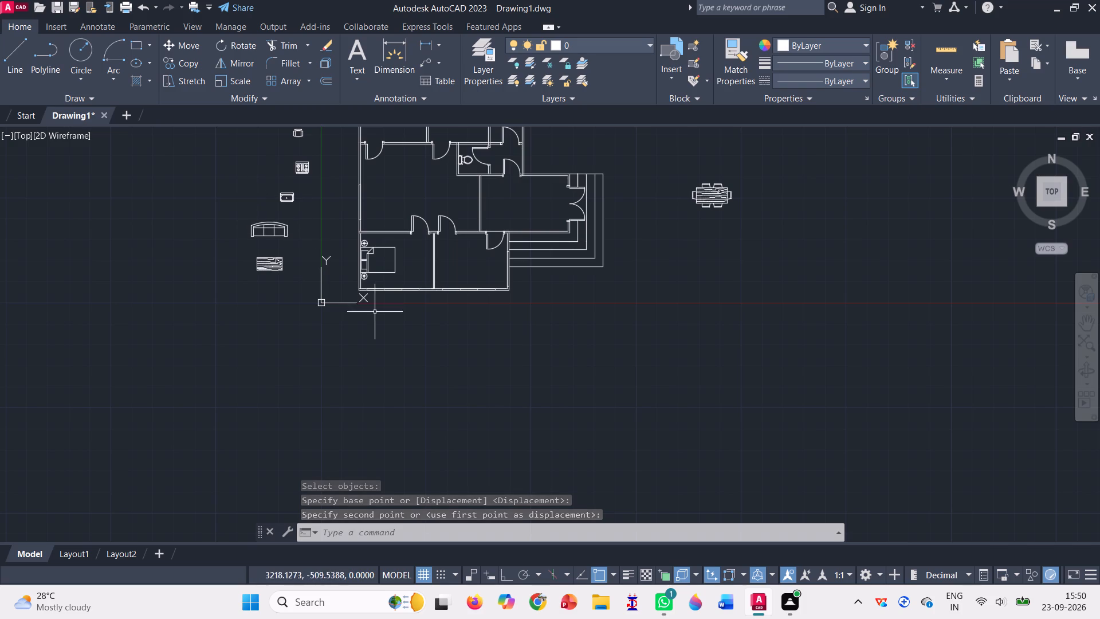
scroll(379, 319, "down", 2)
scroll(344, 263, "up", 3)
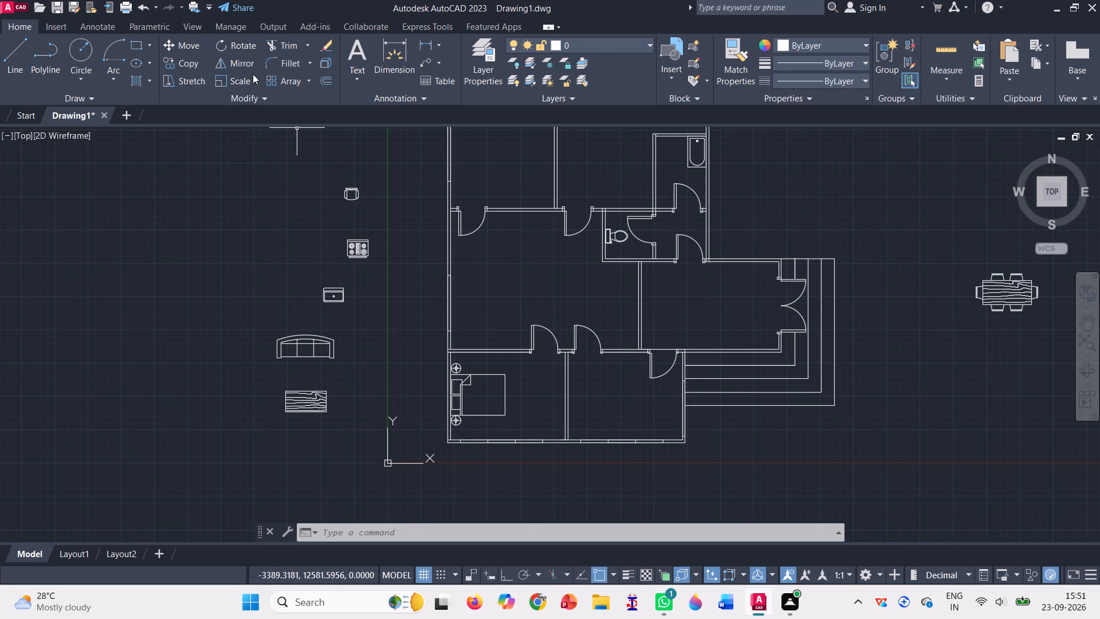
left_click(242, 48)
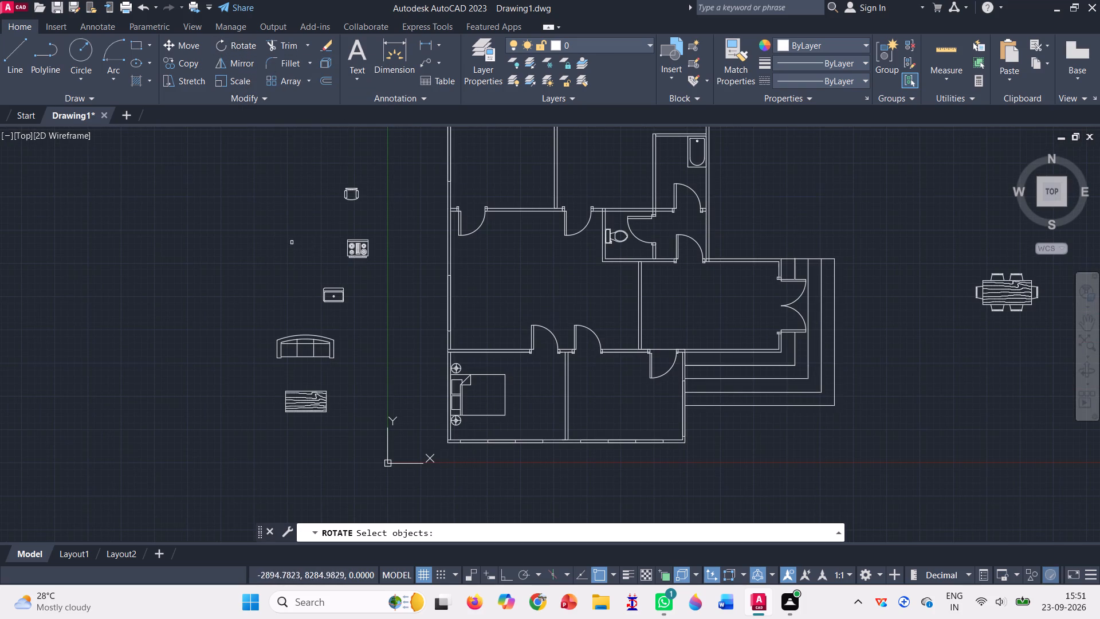
left_click_drag(276, 234, 343, 320)
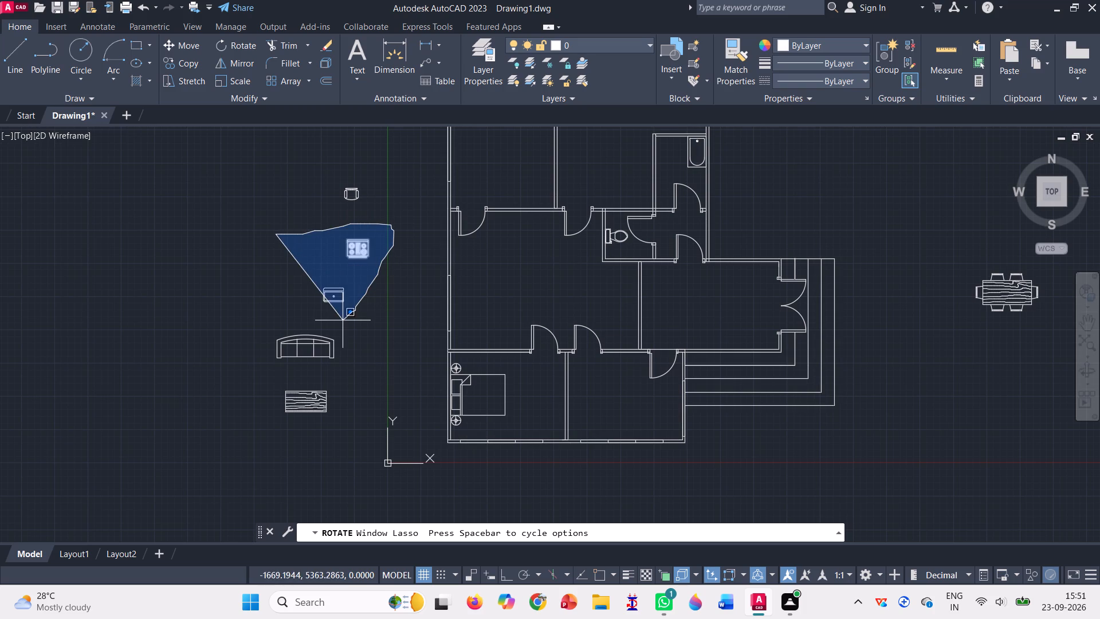
left_click_drag(343, 320, 333, 320)
key("Return")
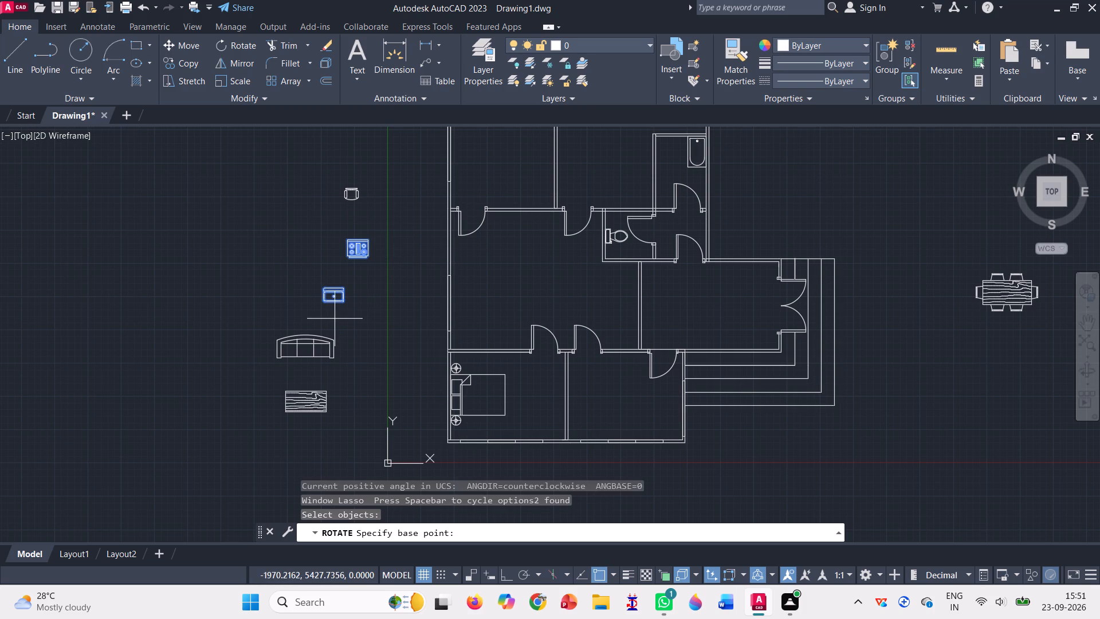
left_click(321, 292)
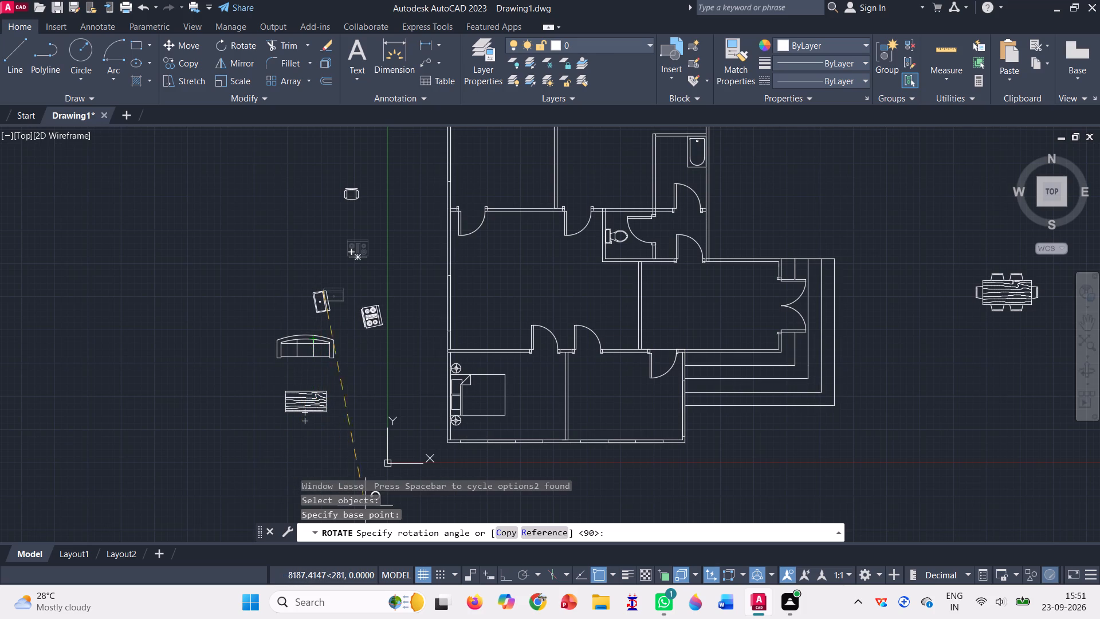
left_click(509, 573)
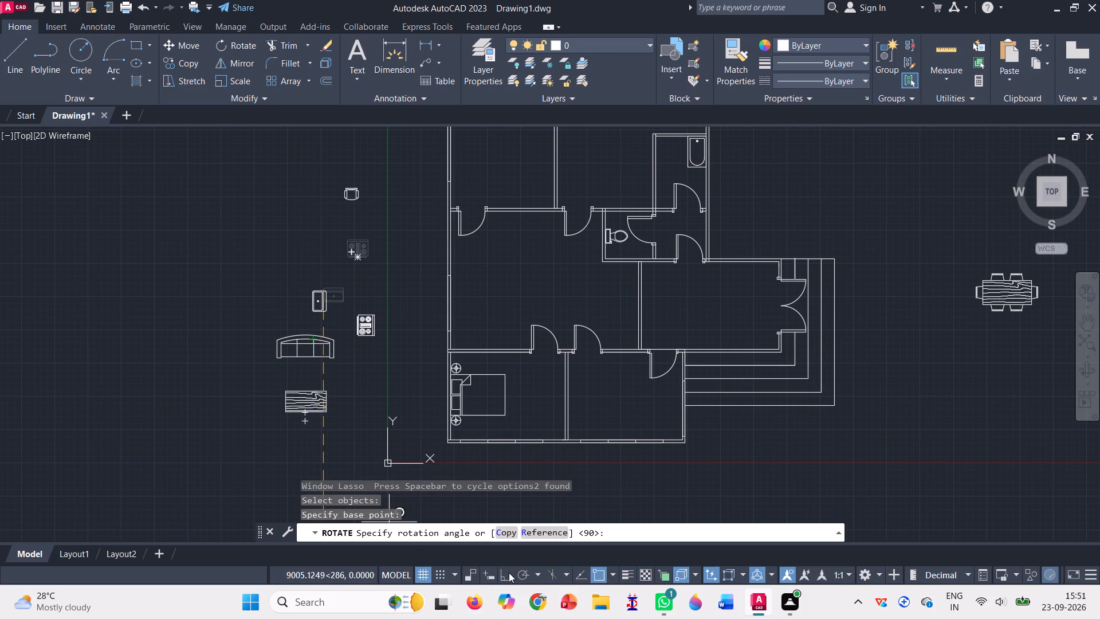
left_click(327, 453)
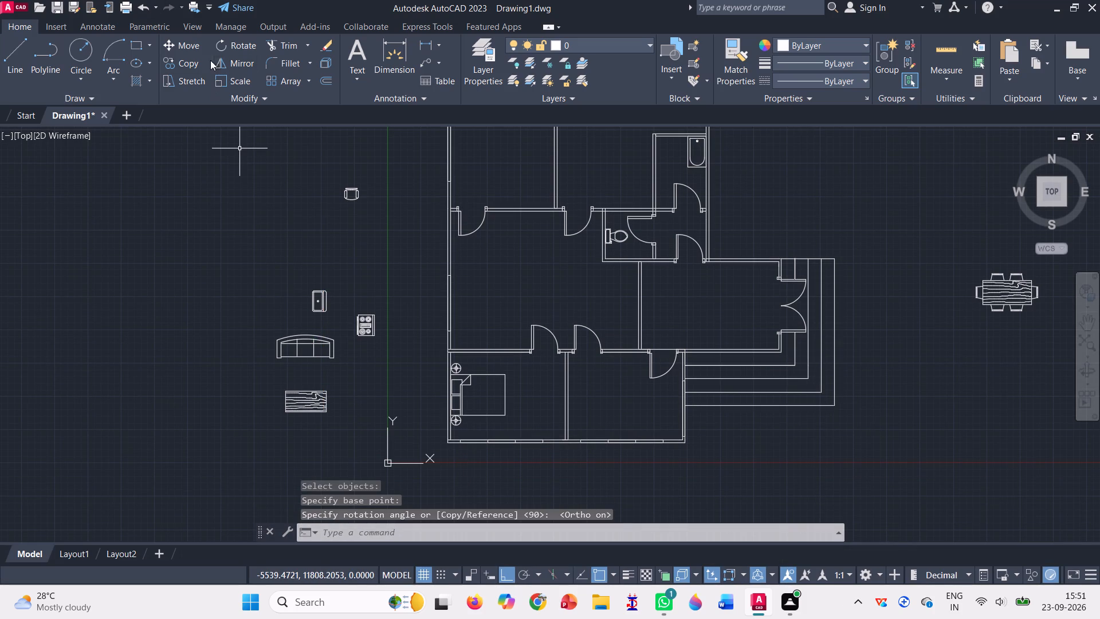
With Ortho off, move the stove by its upper-right corner into the upper-right room, against the right wall just above the bathtub room.
left_click(189, 46)
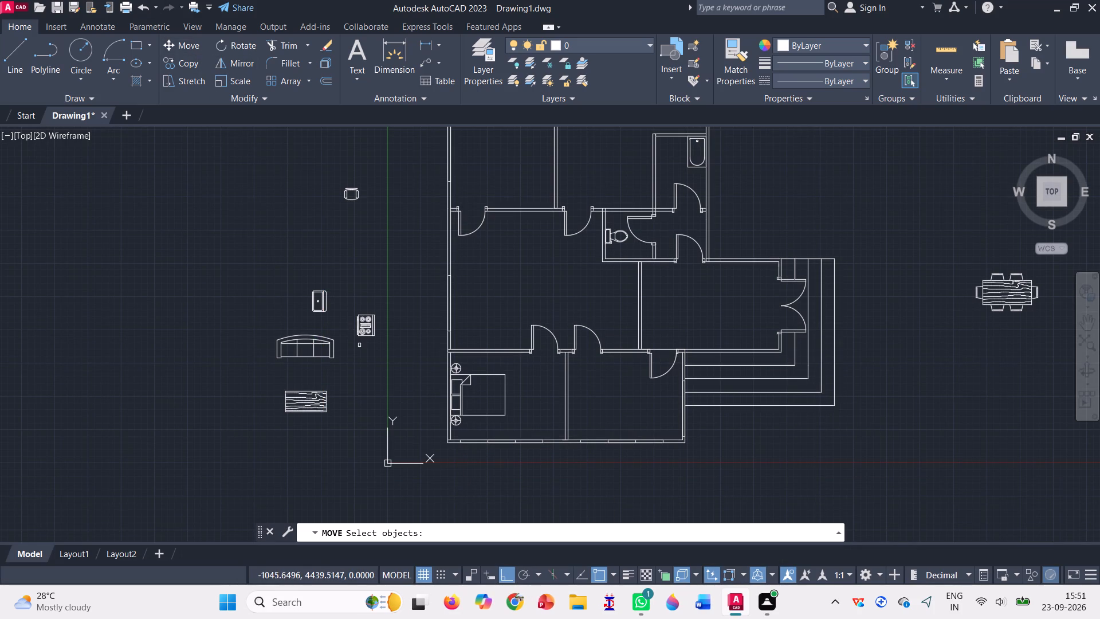
left_click_drag(361, 349, 380, 364)
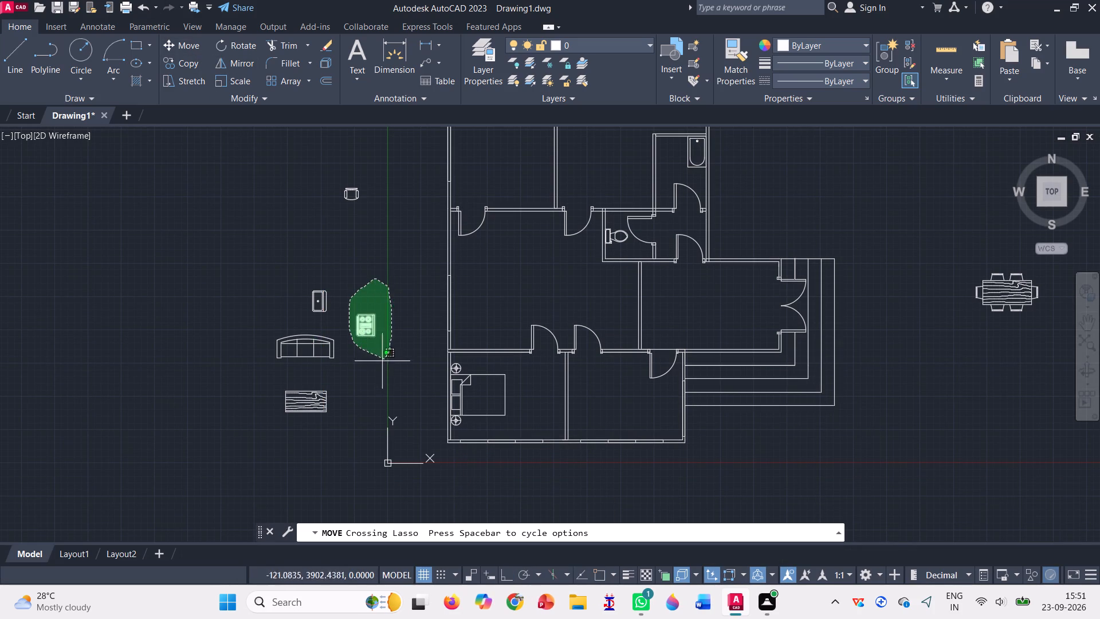
left_click_drag(380, 364, 378, 367)
key("Return")
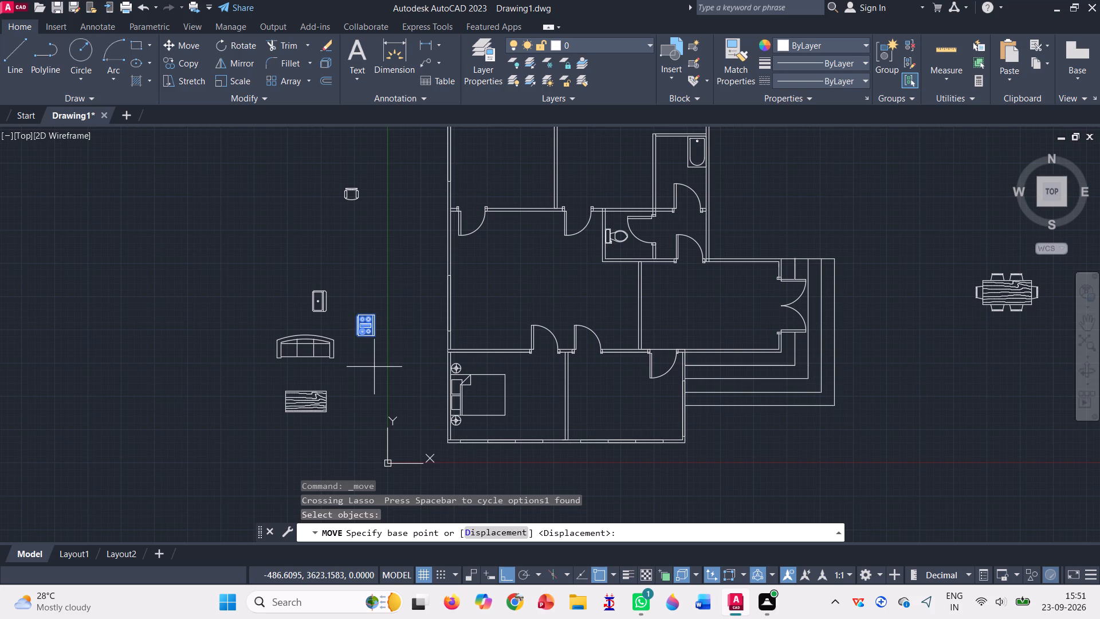
left_click(370, 318)
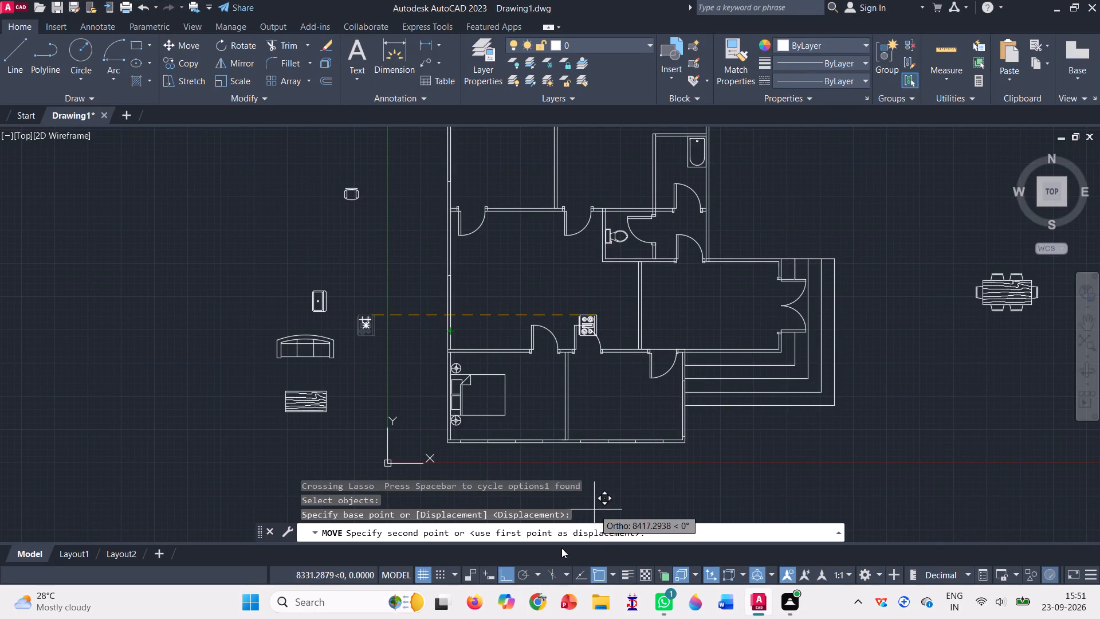
left_click(505, 583)
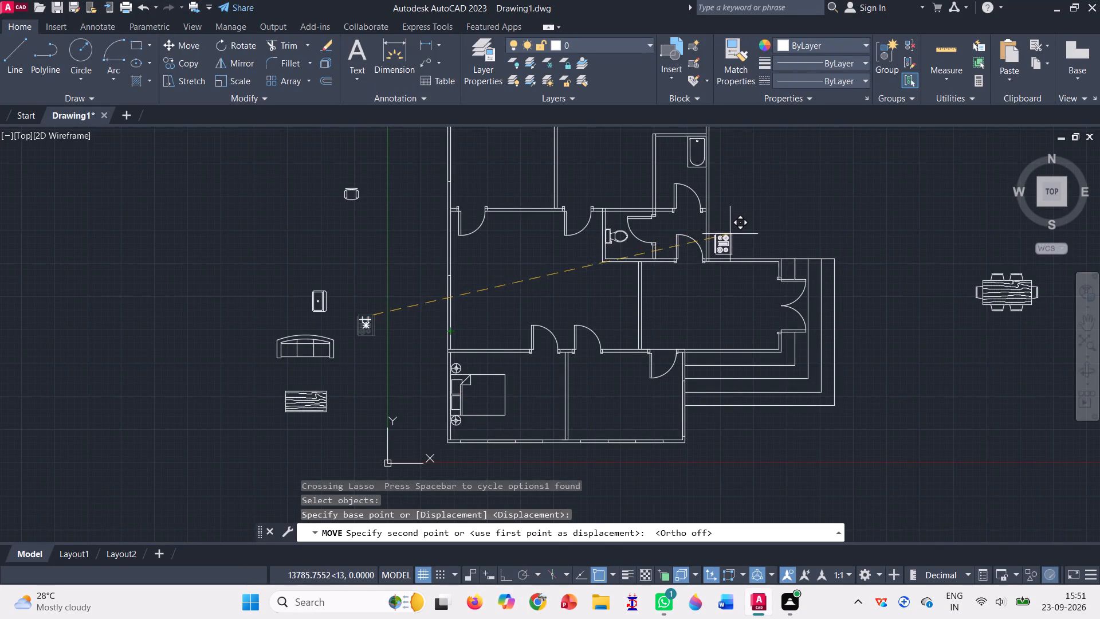
scroll(731, 234, "down", 2)
scroll(733, 162, "up", 3)
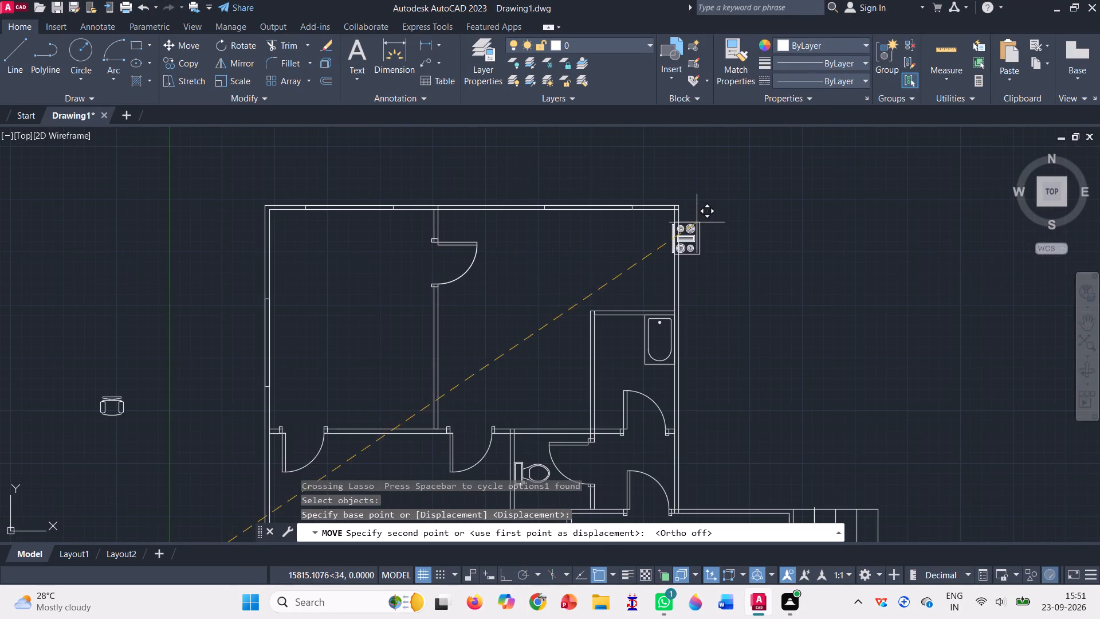
scroll(661, 300, "up", 2)
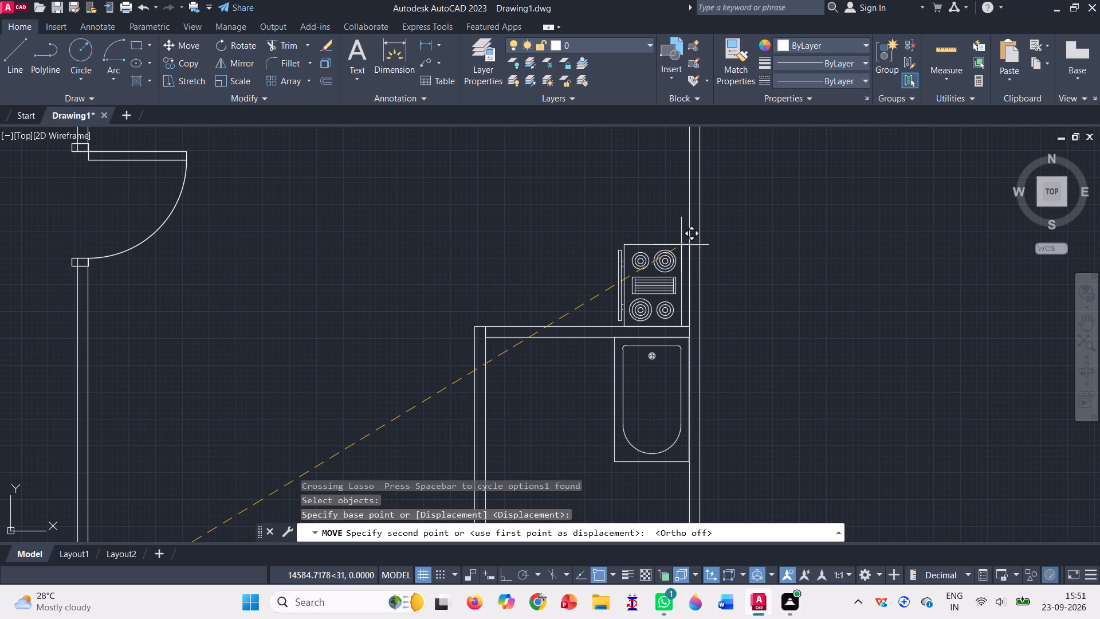
left_click(681, 245)
Move the sink by its upper-right corner into the top-right inside corner of the room with the stove.
scroll(747, 258, "down", 4)
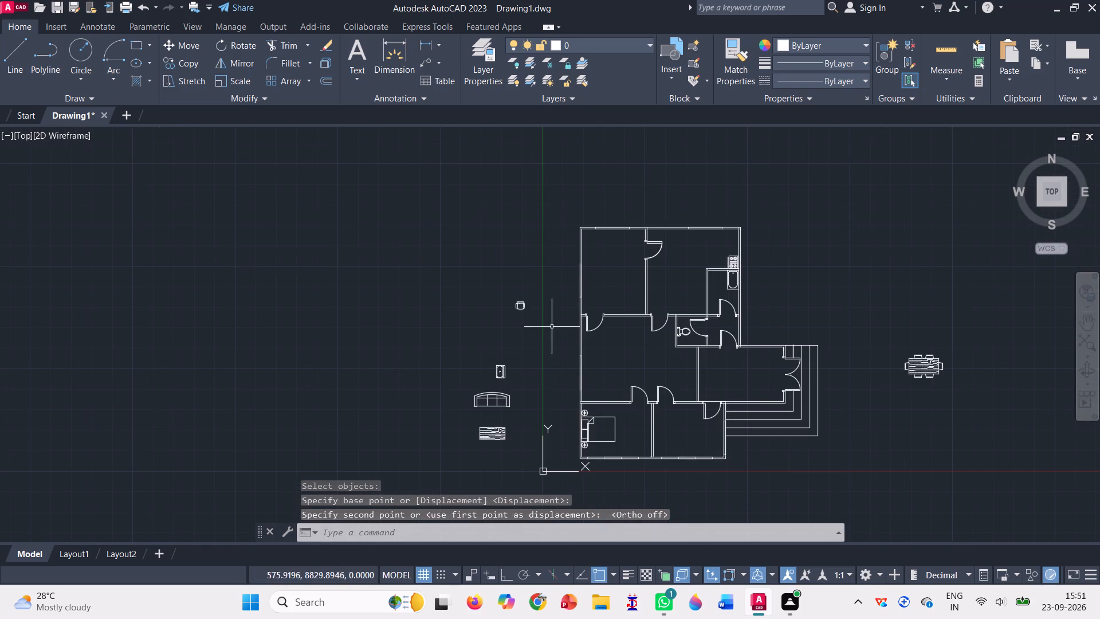
scroll(502, 398, "up", 3)
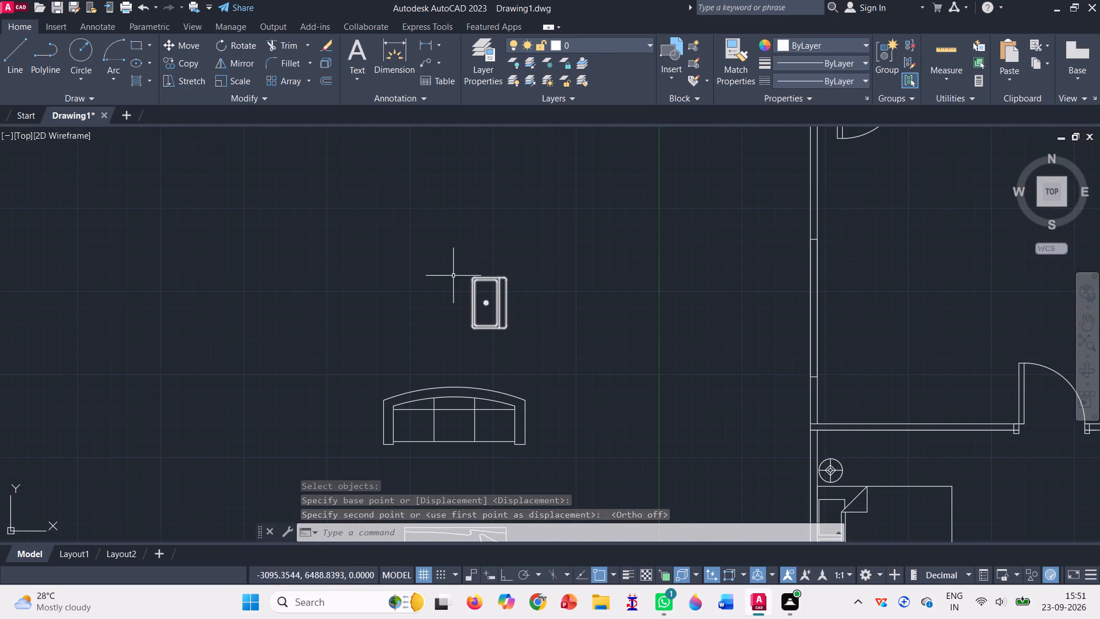
left_click(191, 43)
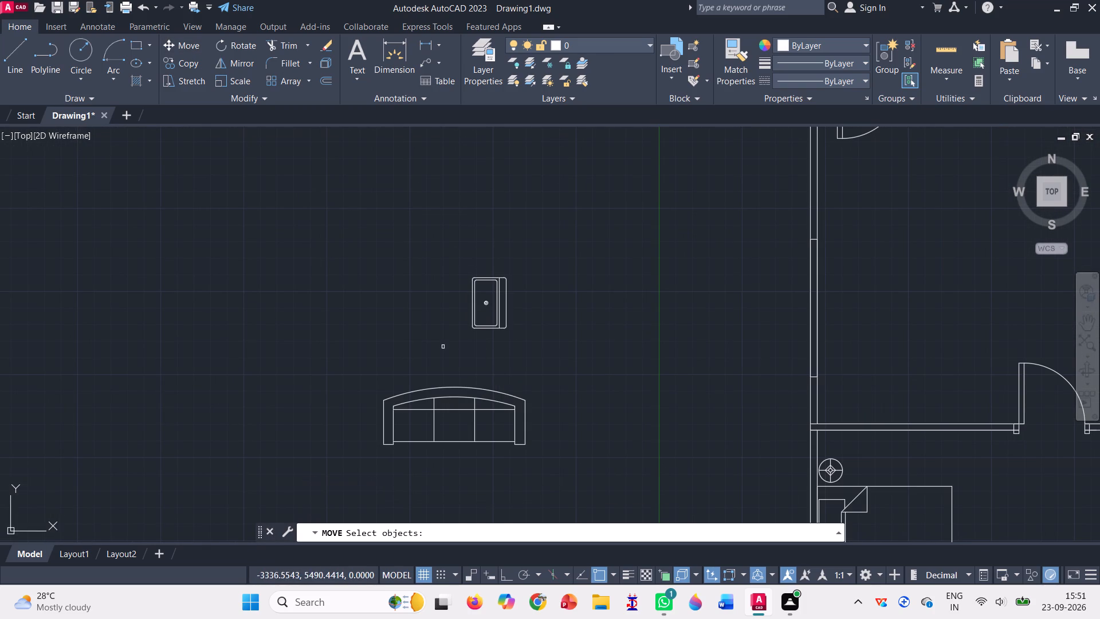
left_click_drag(445, 347, 556, 347)
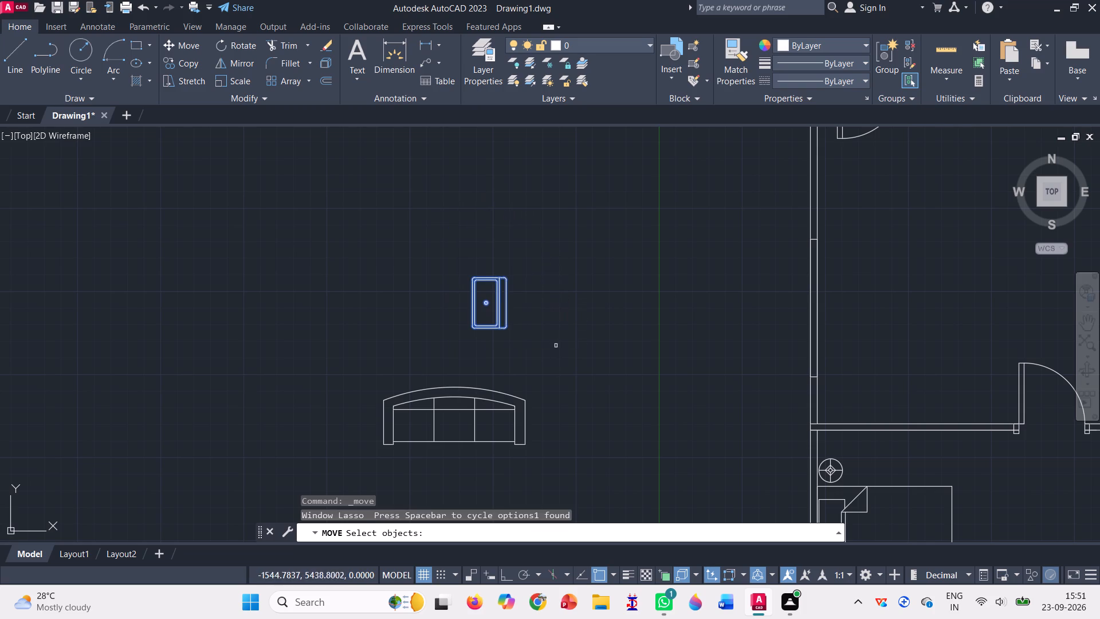
key("Return")
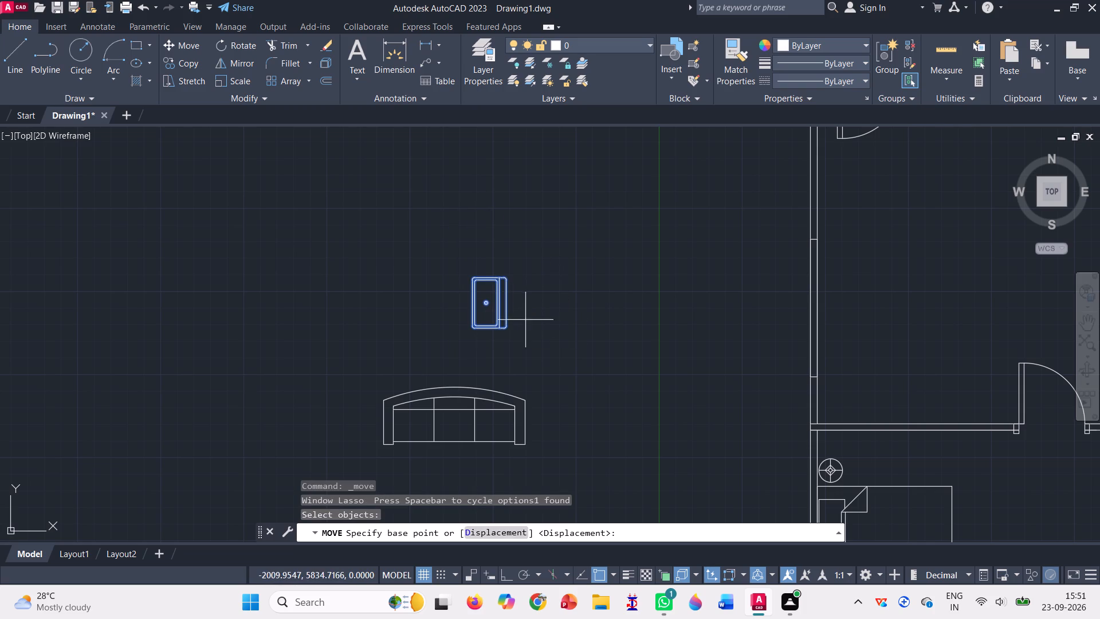
scroll(517, 272, "up", 5)
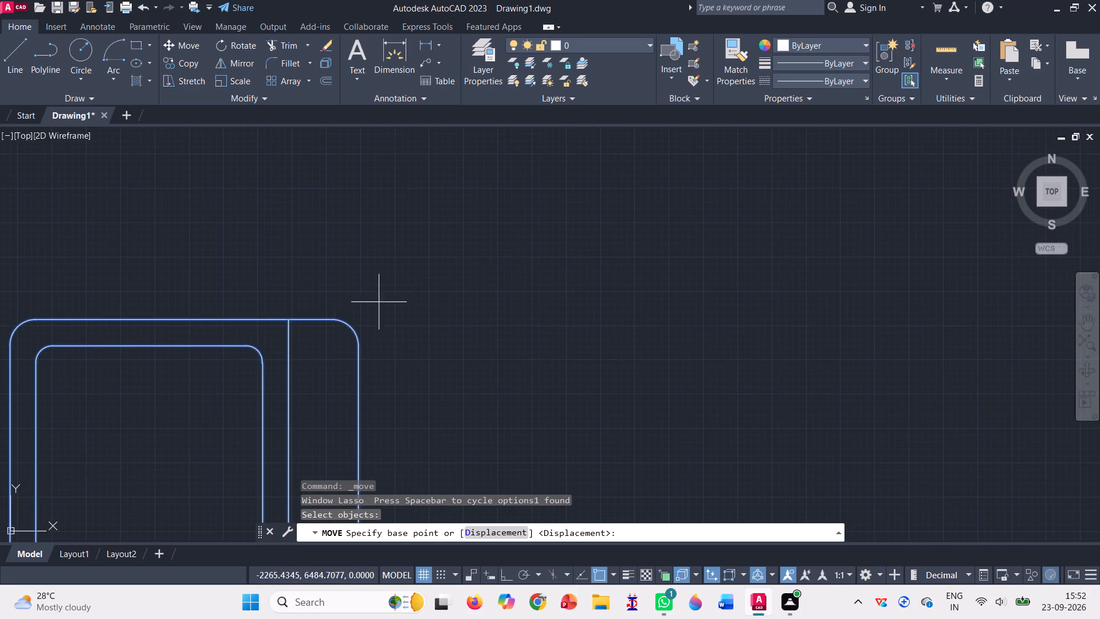
left_click(350, 322)
scroll(371, 314, "down", 3)
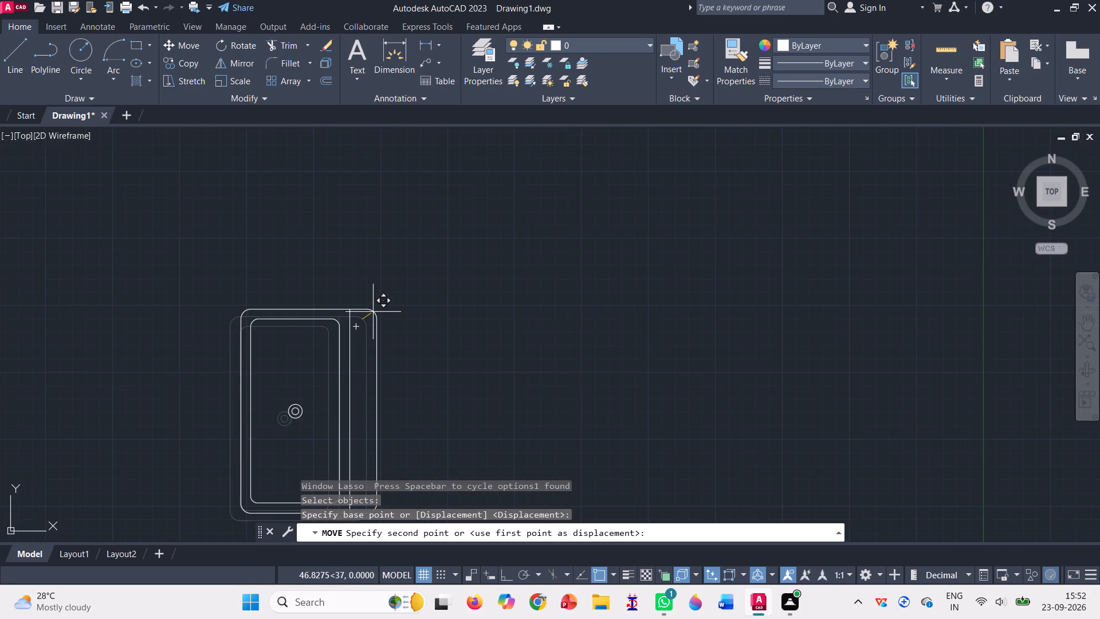
scroll(373, 312, "down", 6)
scroll(373, 312, "up", 1)
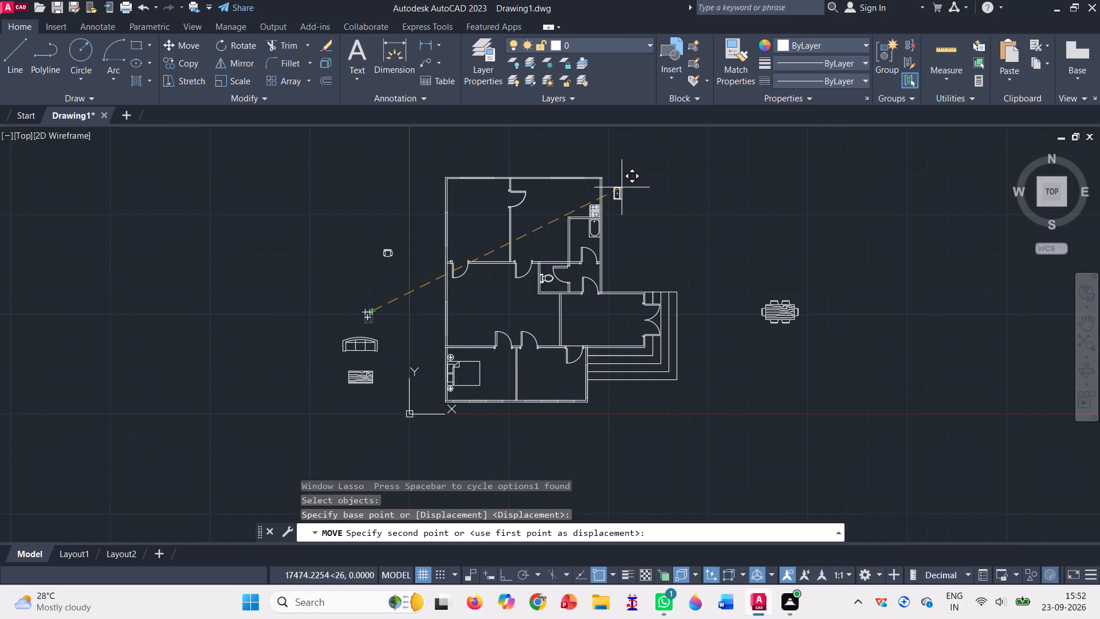
scroll(599, 184, "down", 1)
scroll(599, 184, "up", 5)
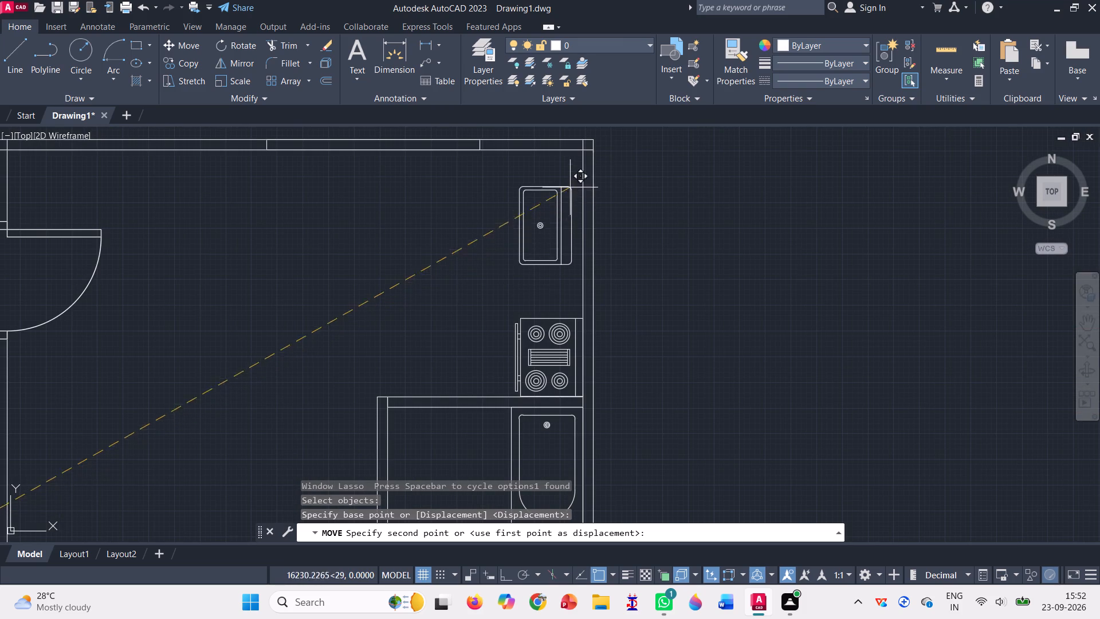
scroll(573, 156, "up", 4)
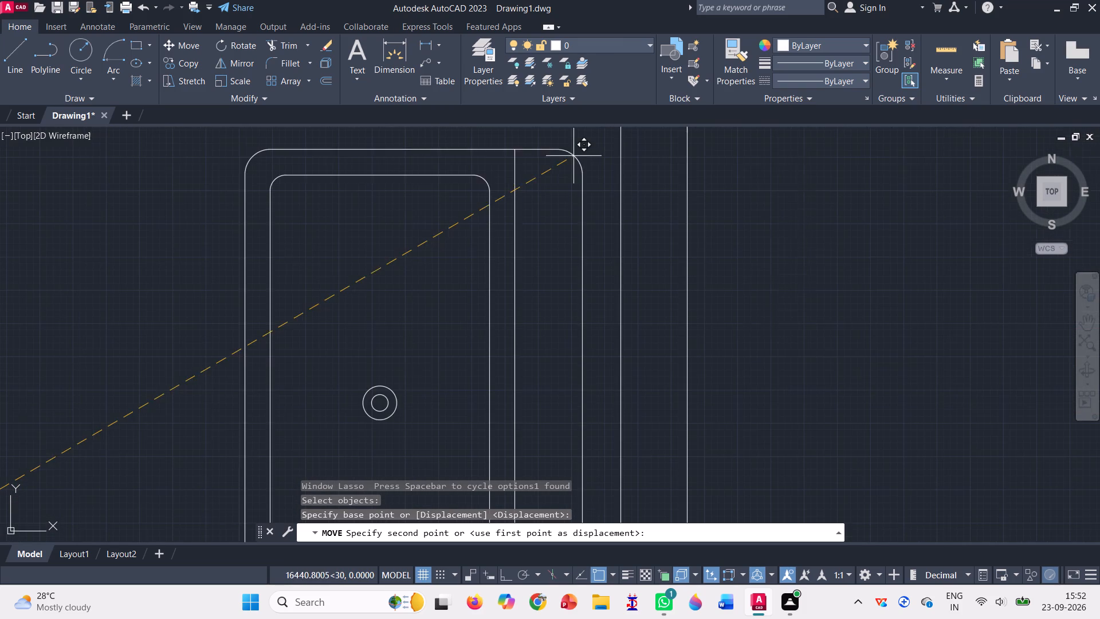
scroll(580, 154, "down", 2)
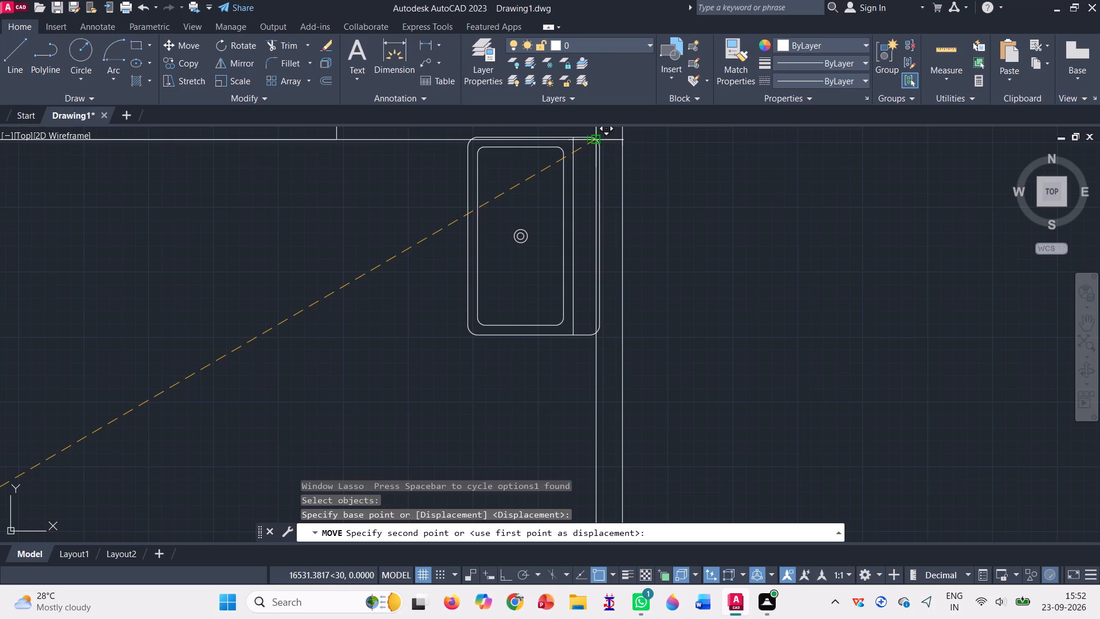
scroll(595, 142, "up", 4)
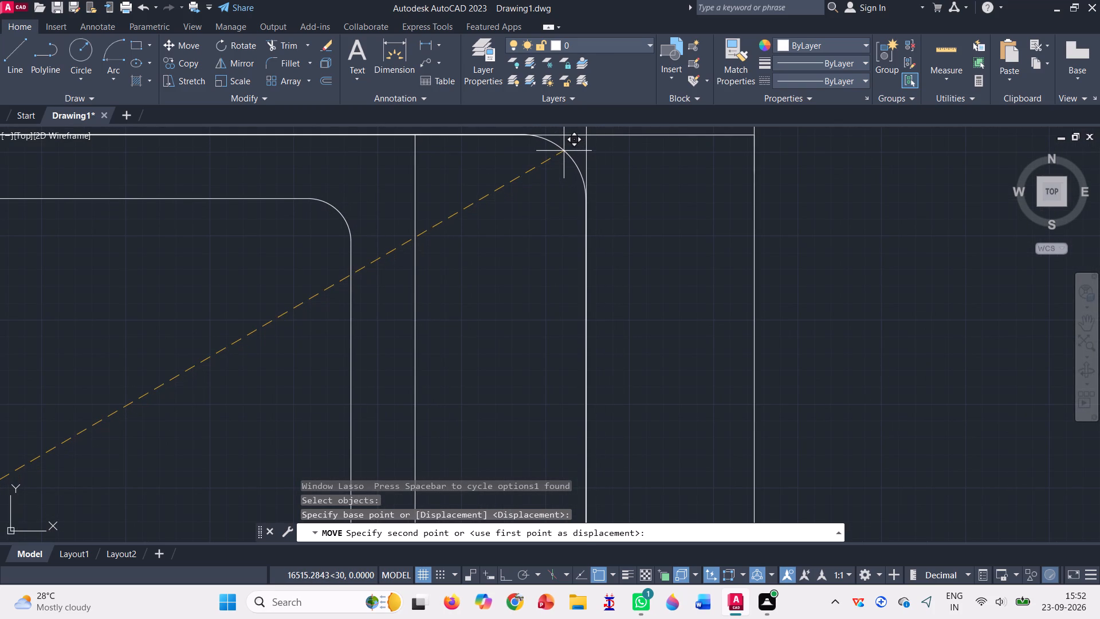
left_click(564, 151)
Rotate the wood-grain table below the sofa by 90° counterclockwise about its upper-left corner so it stands vertically.
scroll(613, 217, "down", 3)
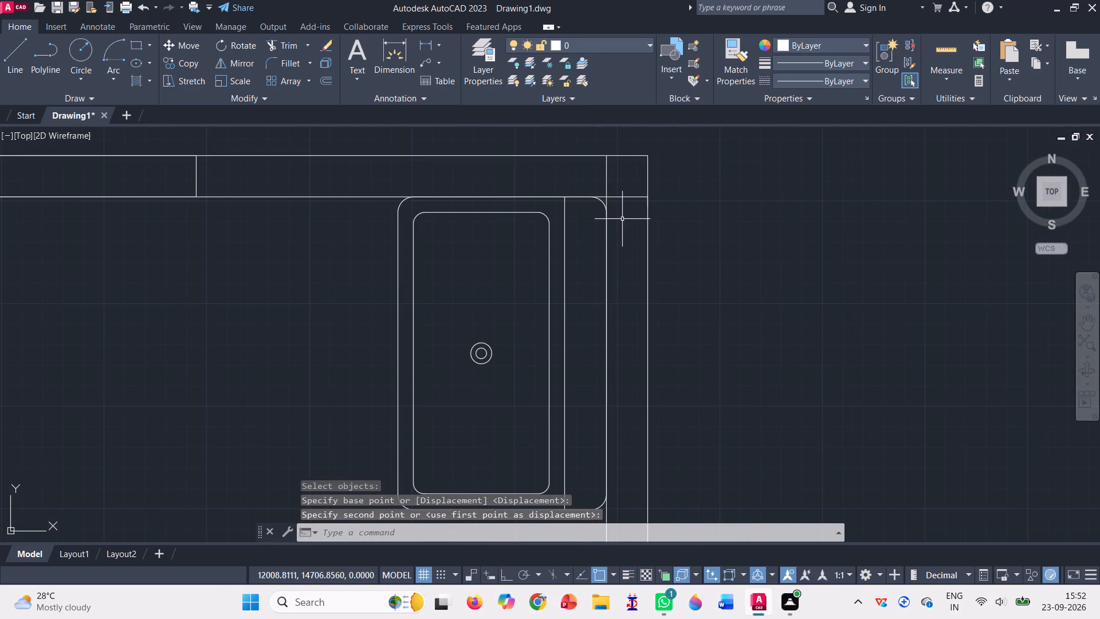
scroll(619, 227, "down", 2)
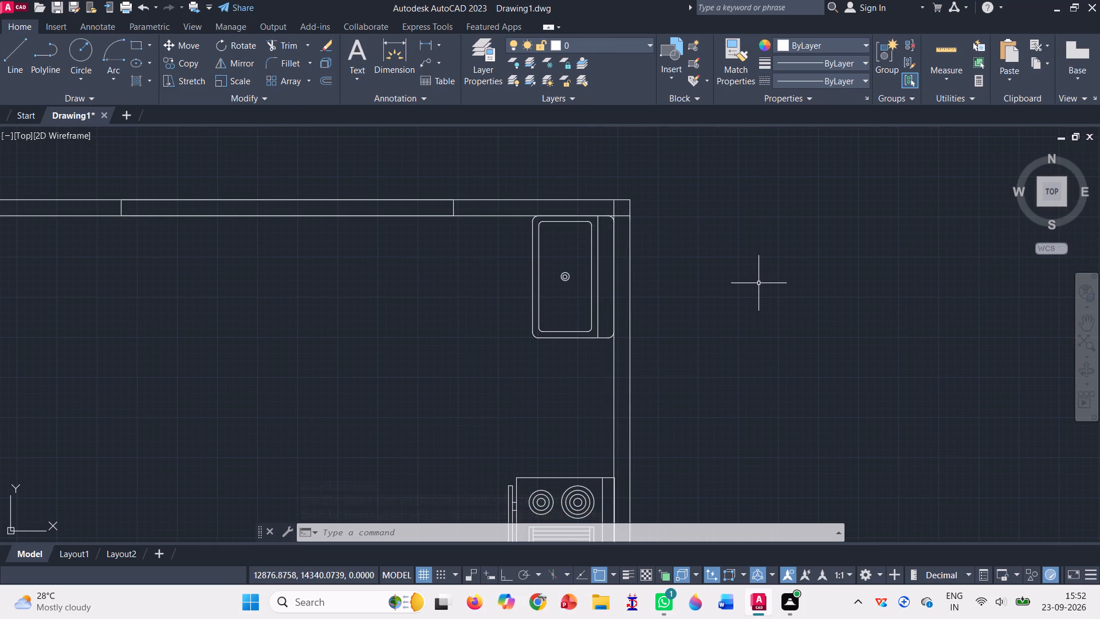
scroll(705, 327, "down", 4)
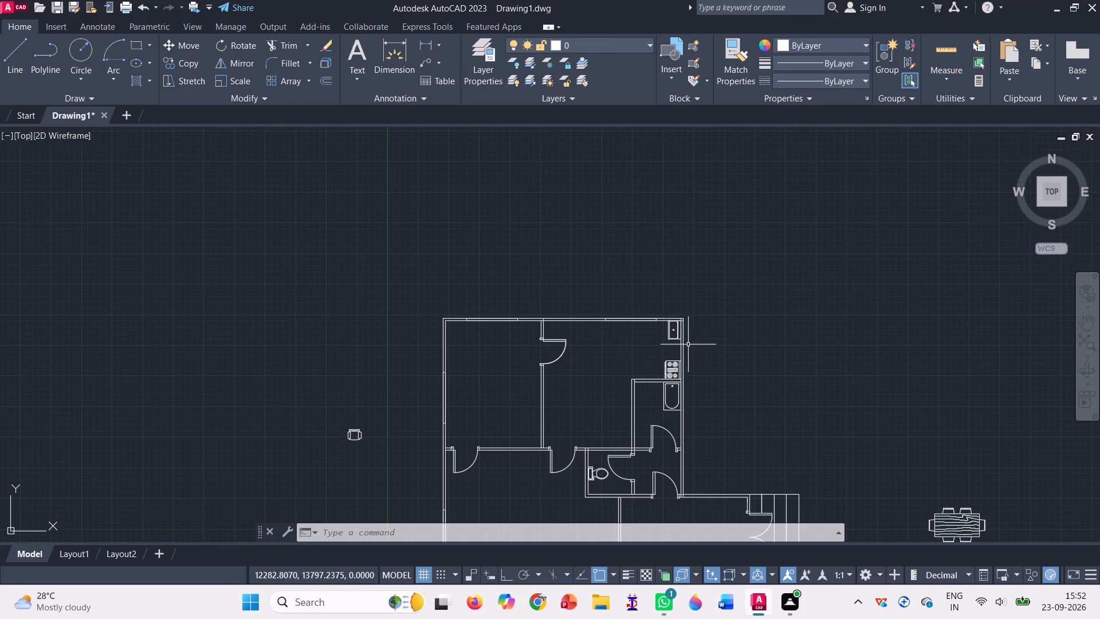
scroll(357, 314, "down", 2)
scroll(345, 421, "up", 2)
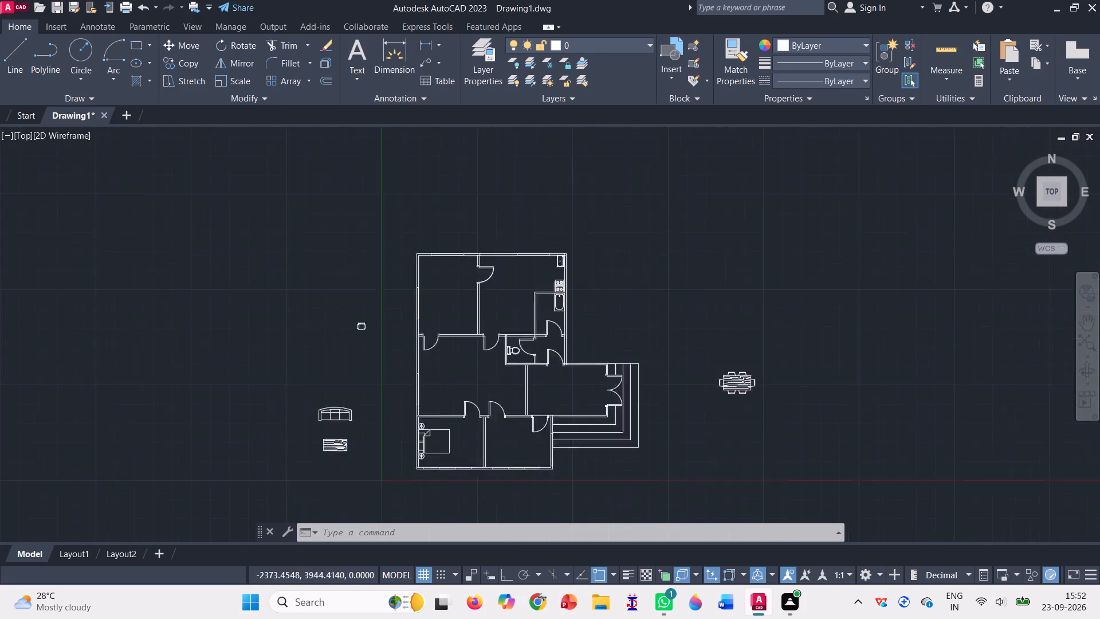
scroll(345, 421, "up", 1)
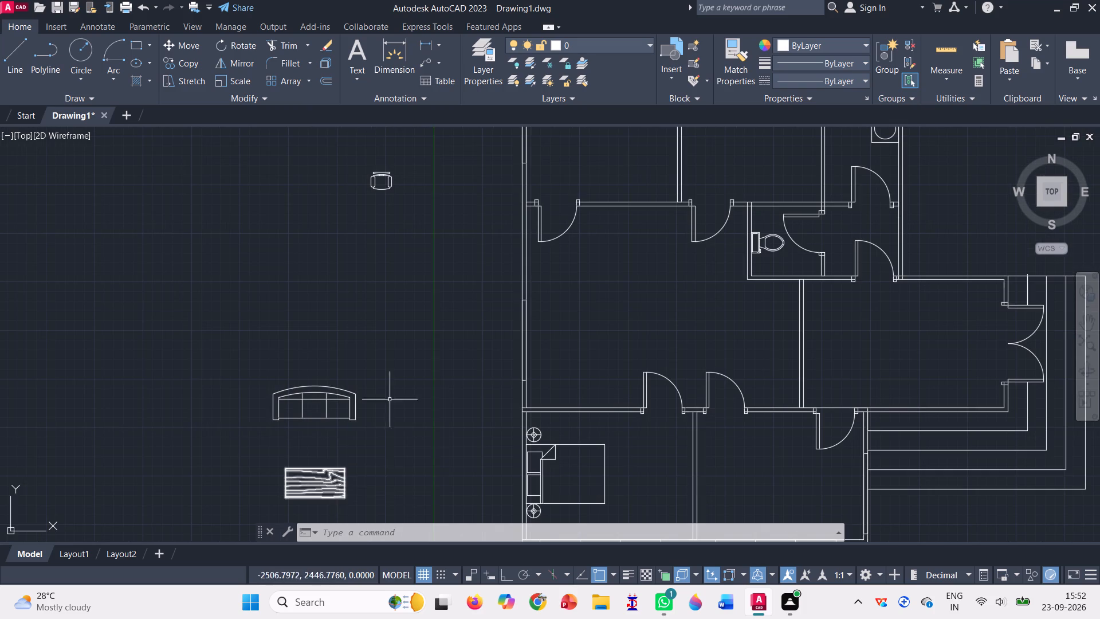
left_click(237, 42)
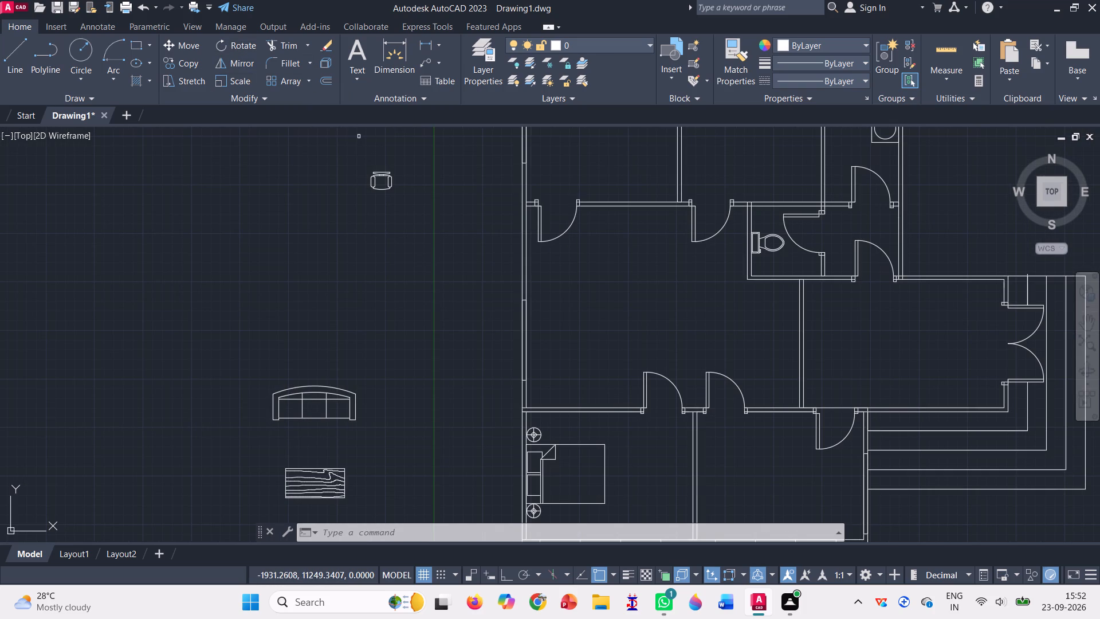
left_click_drag(260, 475, 308, 471)
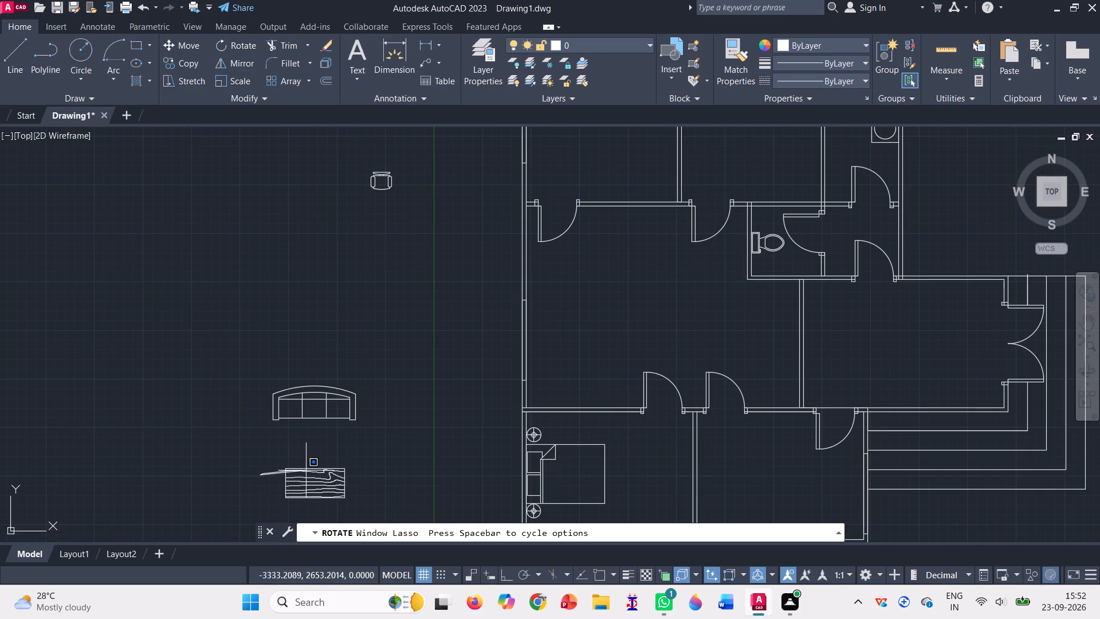
left_click_drag(308, 471, 390, 477)
left_click_drag(273, 454, 338, 453)
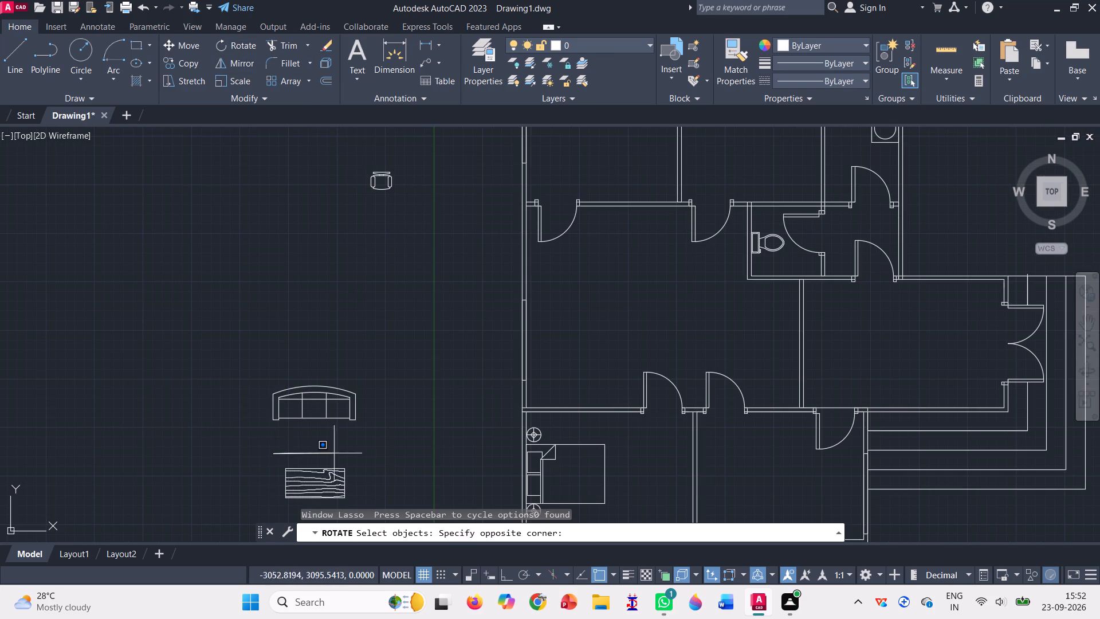
left_click_drag(338, 453, 274, 496)
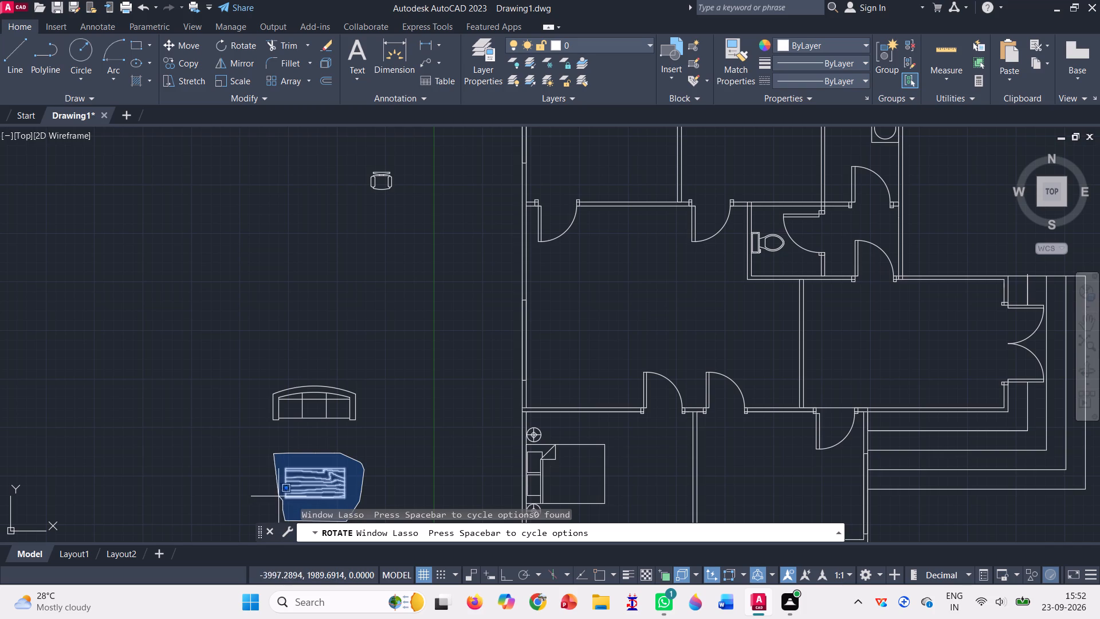
left_click_drag(274, 496, 273, 495)
key("Return")
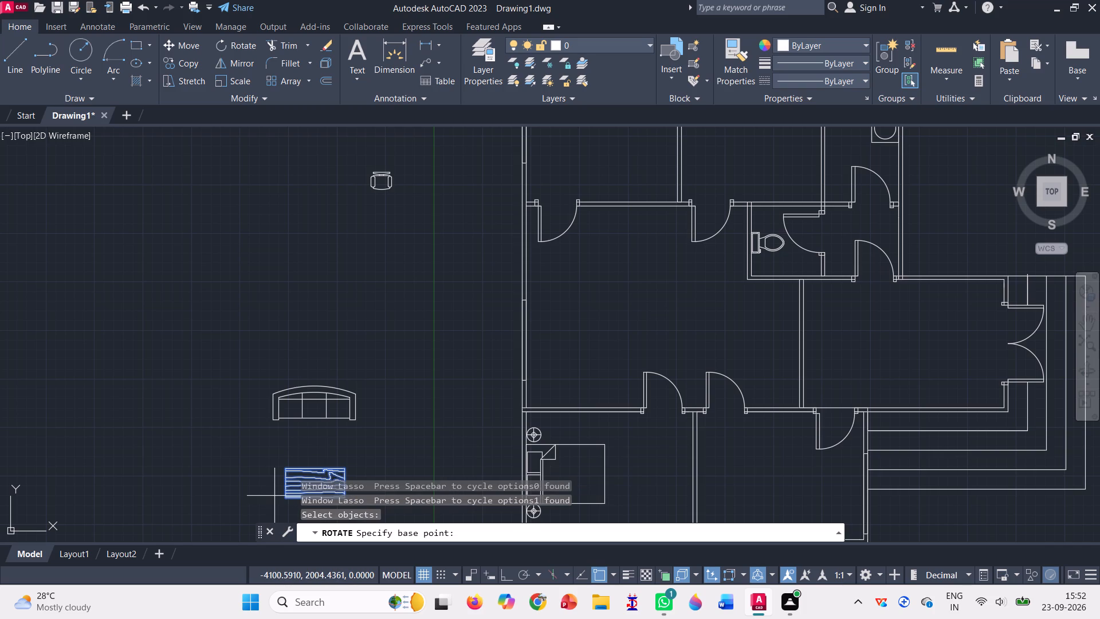
left_click(286, 466)
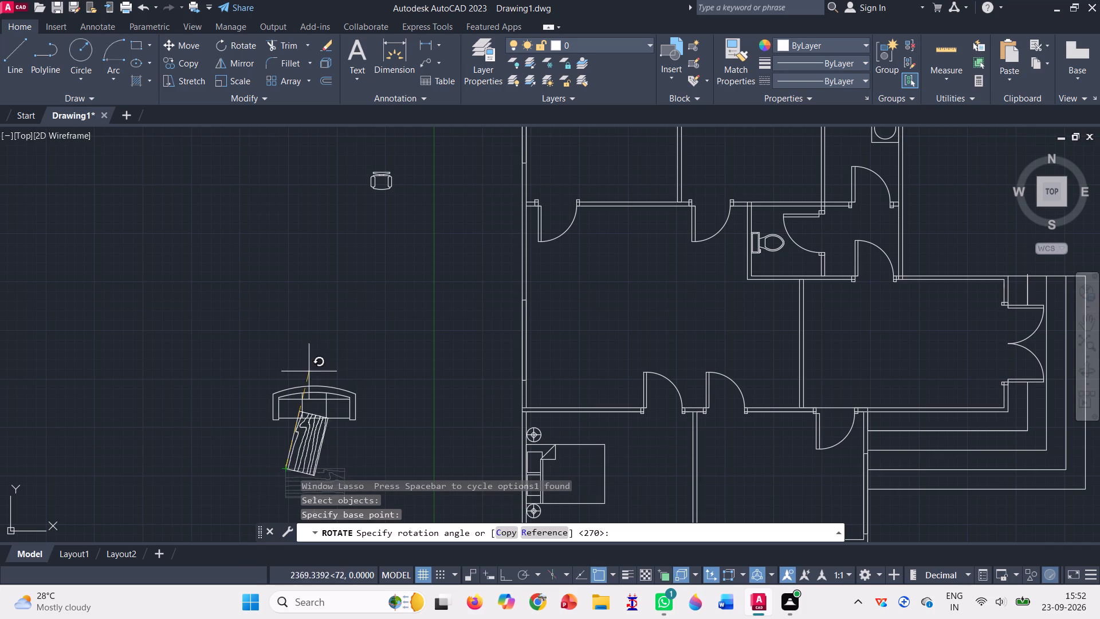
left_click(280, 314)
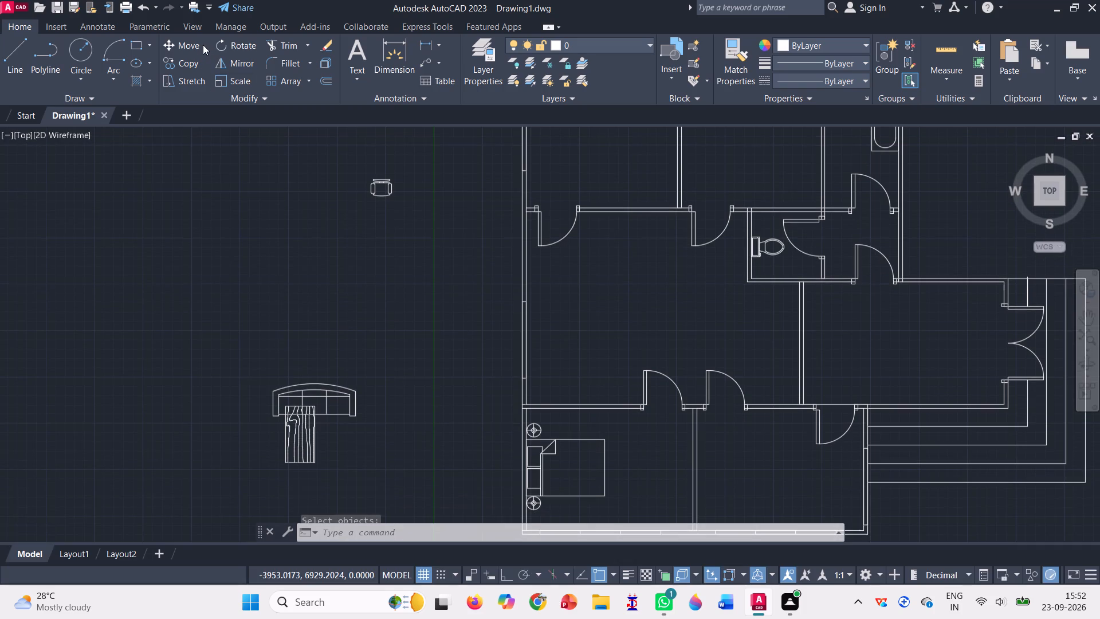
Move the rotated wood-grain table by its lower-right corner into the middle of the upper-left room.
left_click(190, 42)
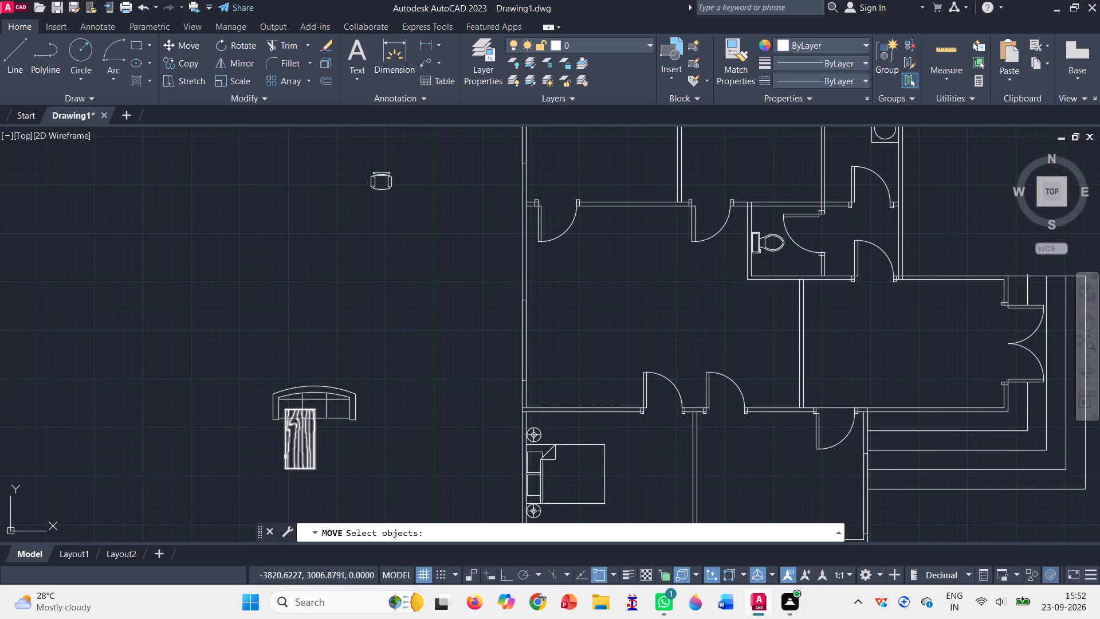
left_click(285, 459)
key("Return")
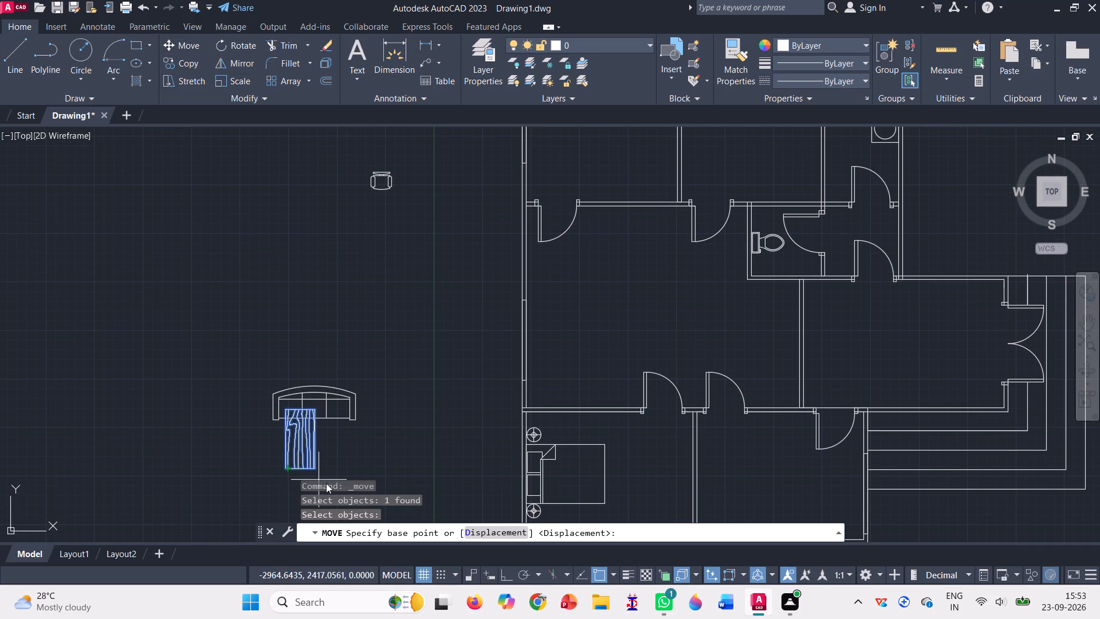
left_click(317, 468)
scroll(375, 432, "down", 2)
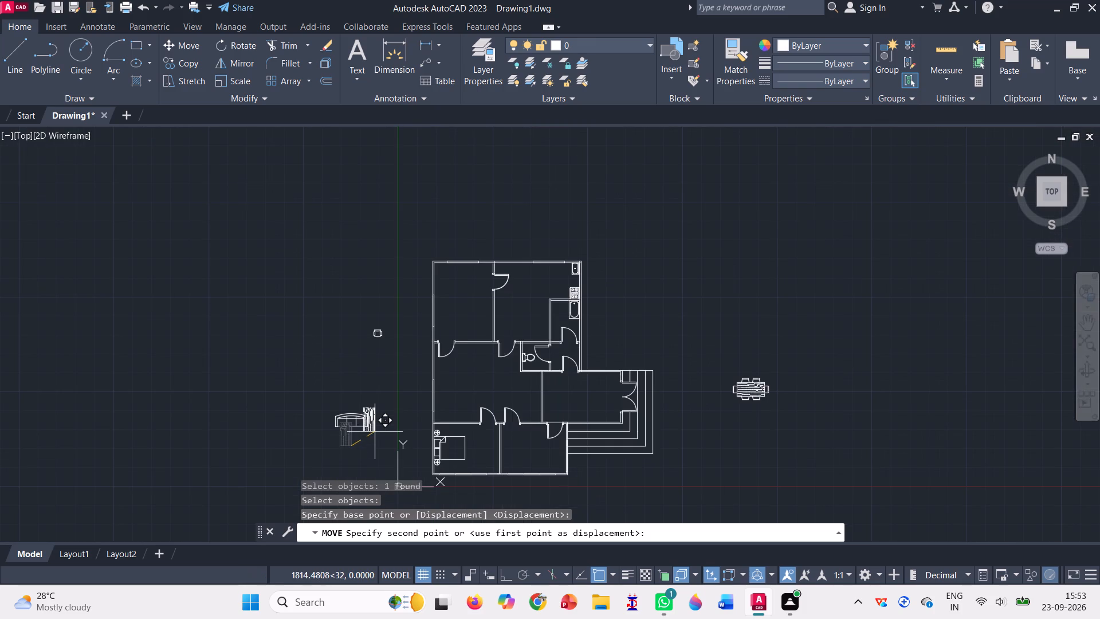
scroll(463, 317, "up", 3)
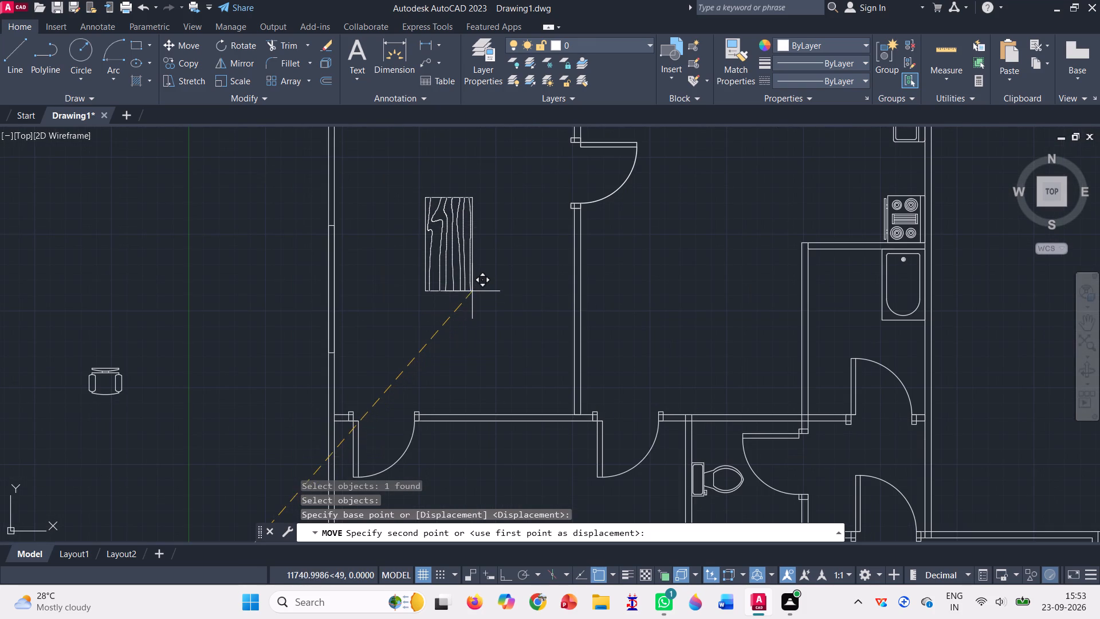
left_click(472, 287)
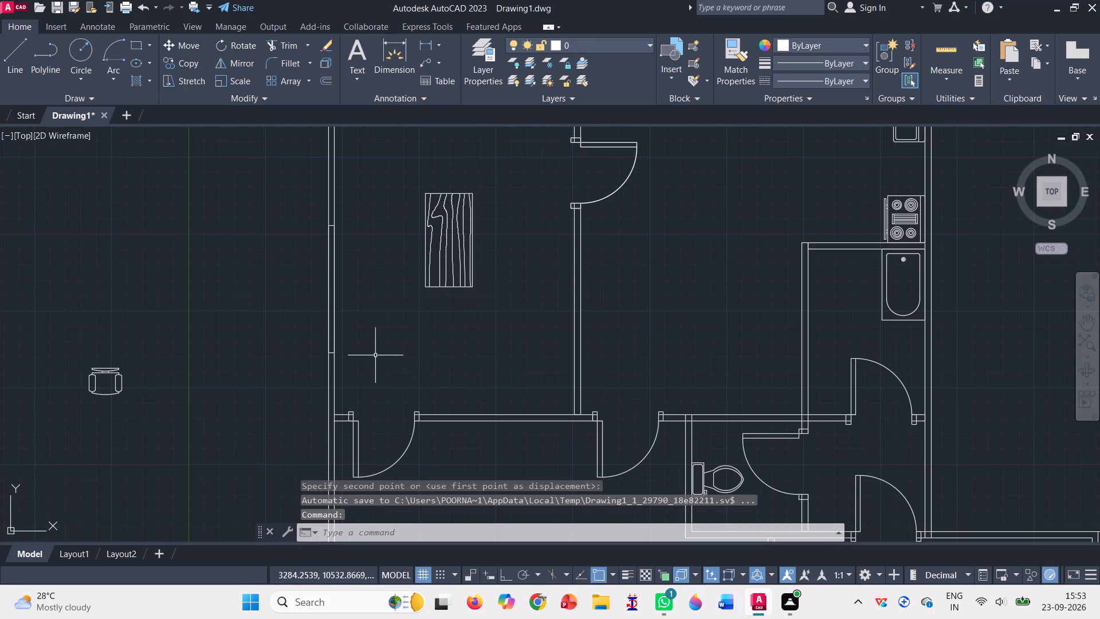
Copy the armchair outside the plan by its backrest's midpoint to two spots in the upper-left room, above-left and below-left of the wood-grain table.
scroll(351, 358, "down", 2)
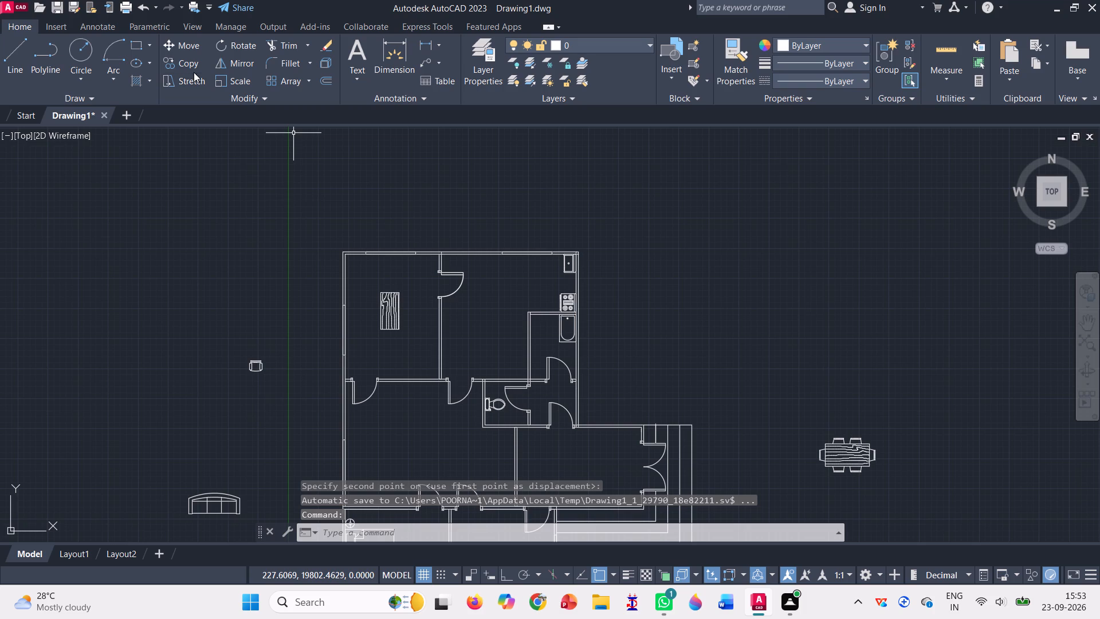
left_click(194, 65)
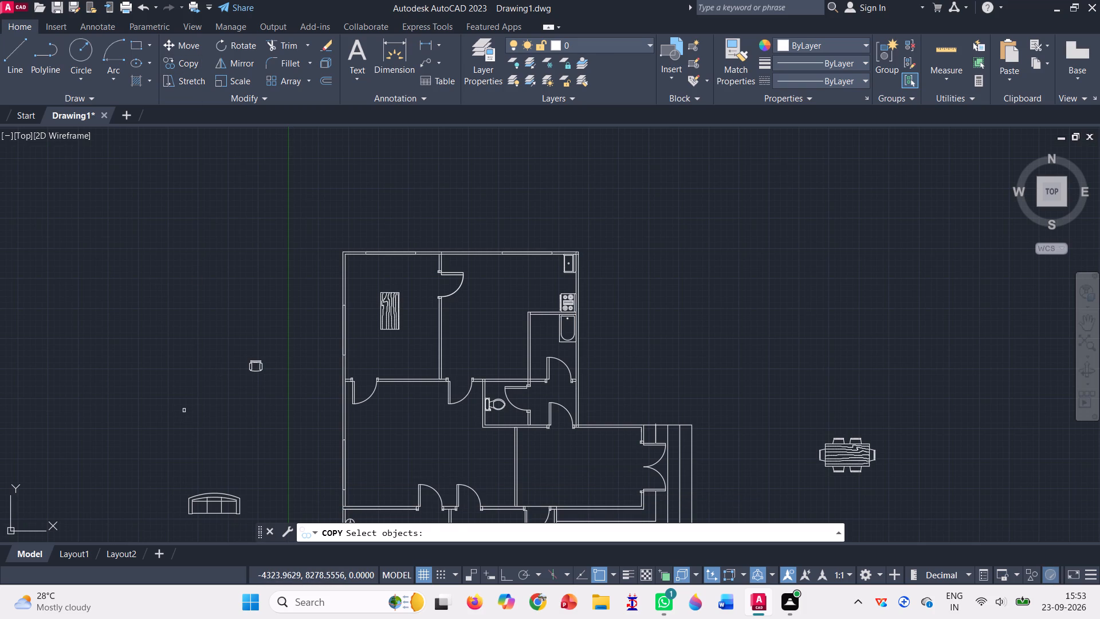
left_click_drag(222, 369, 249, 420)
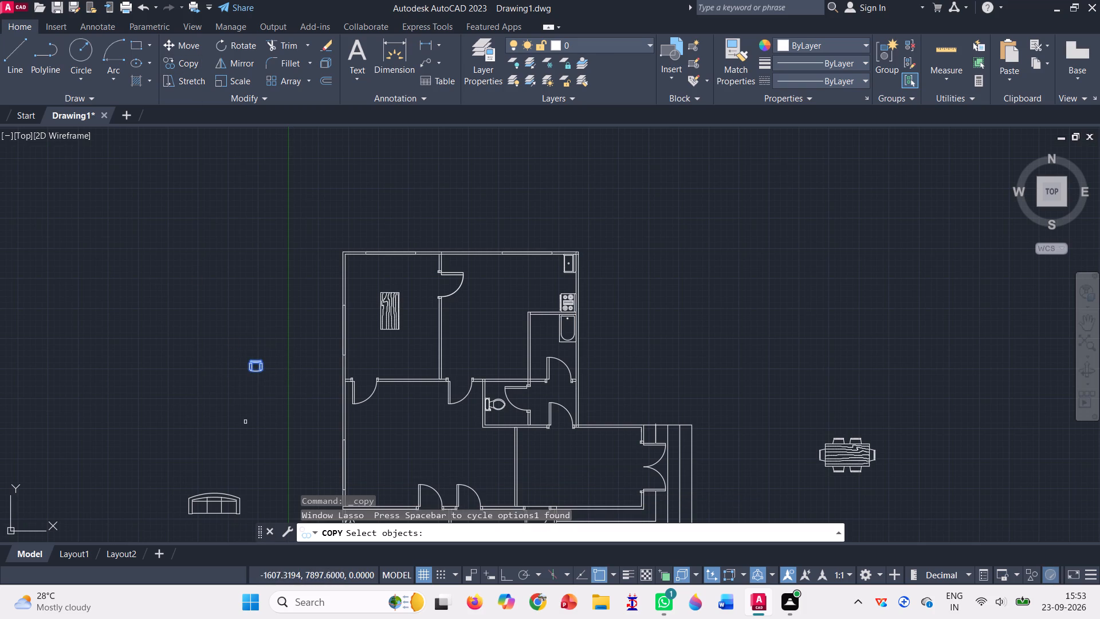
key("Return")
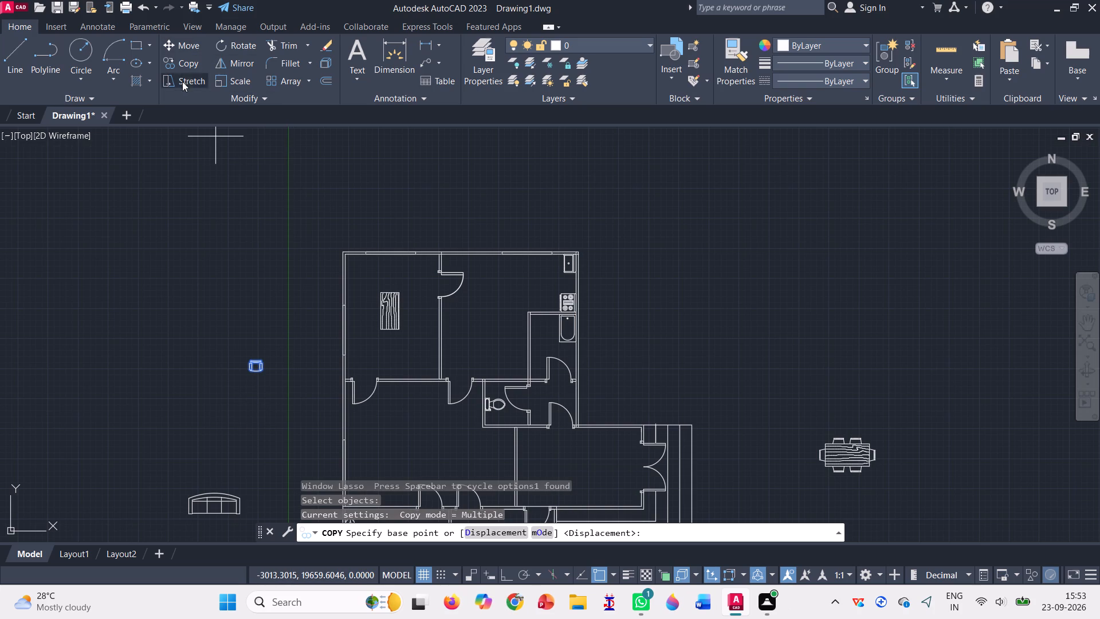
left_click(256, 359)
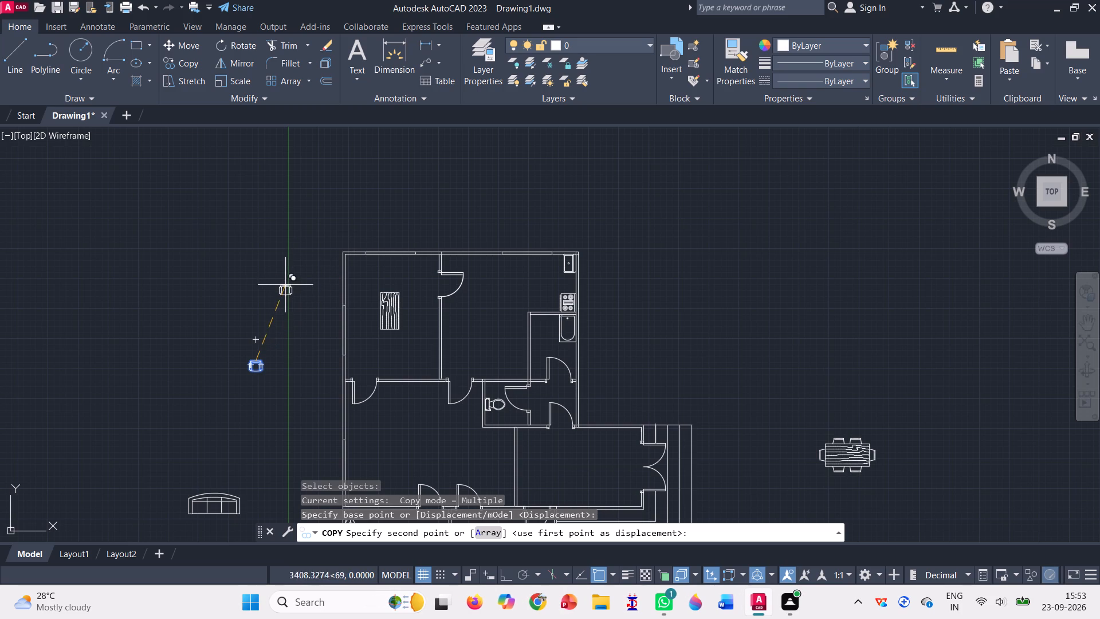
scroll(370, 276, "up", 2)
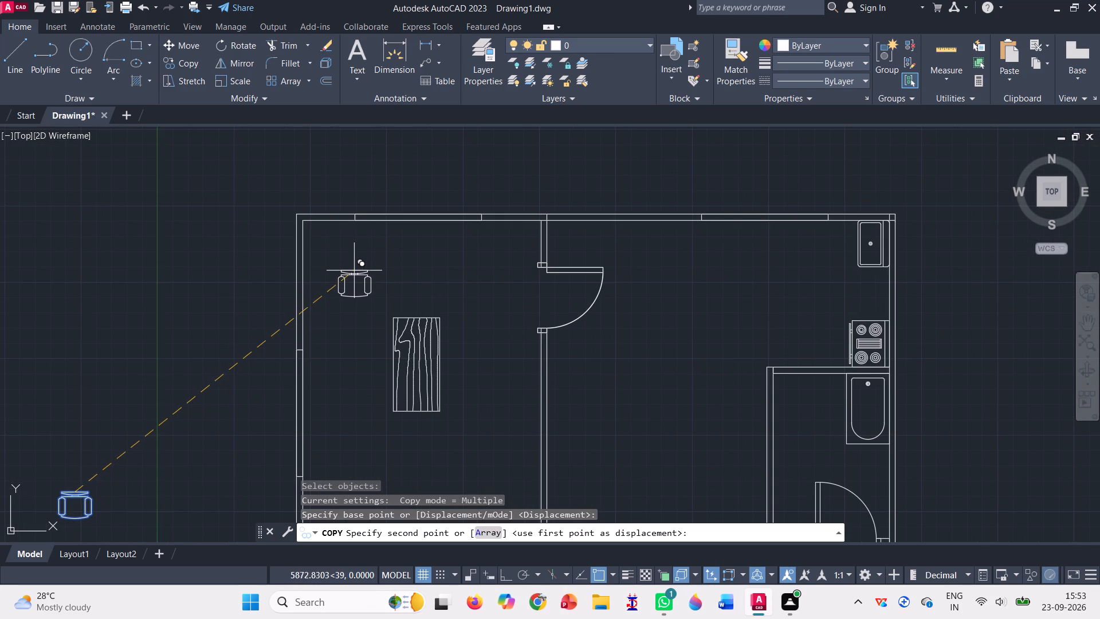
left_click(354, 271)
scroll(360, 382, "down", 1)
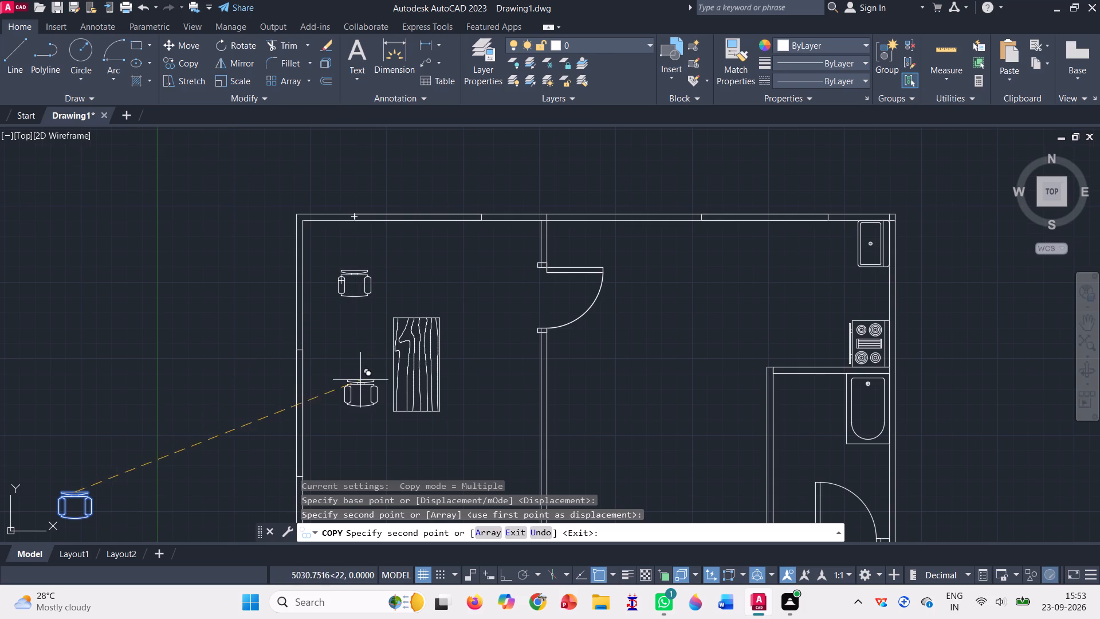
scroll(360, 382, "down", 1)
scroll(360, 382, "up", 1)
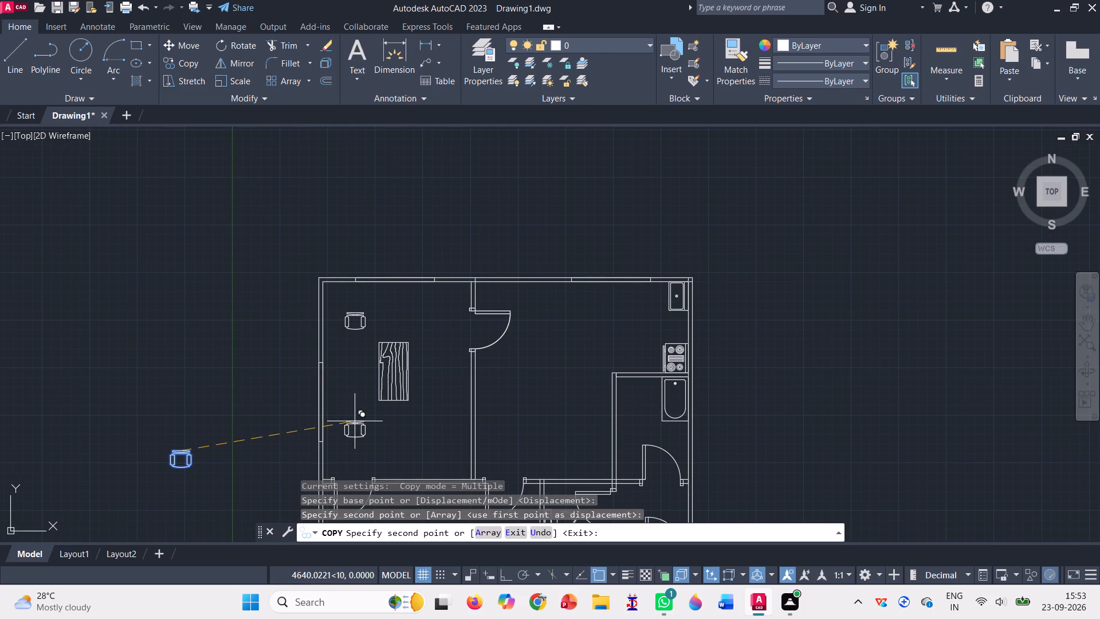
left_click(362, 428)
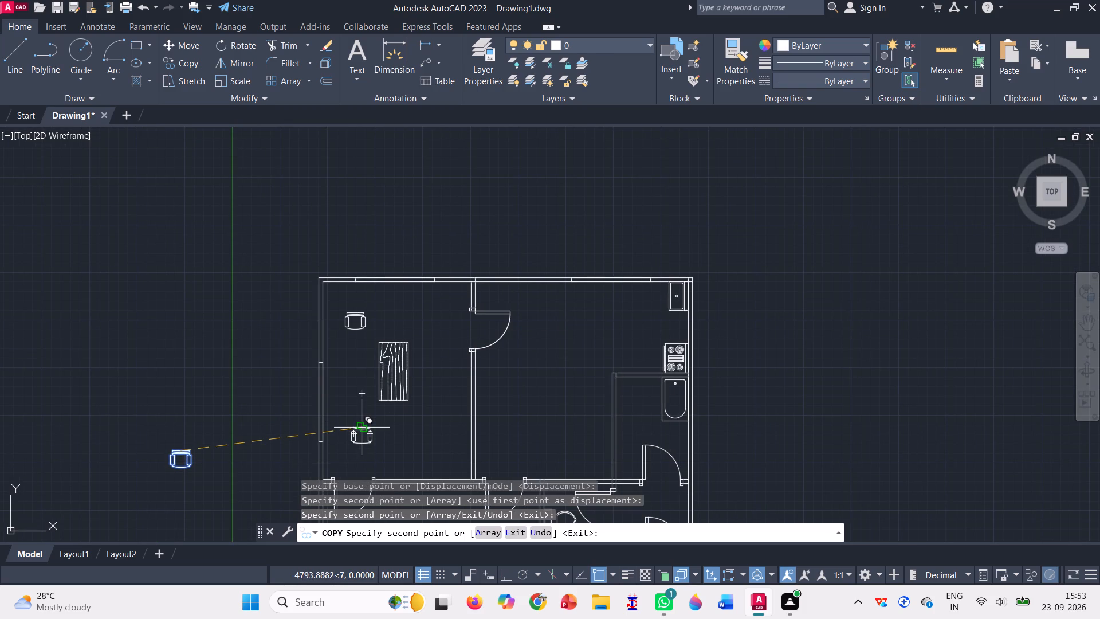
Place two more armchair copies along the left wall of the large room below, one above the other, and finish copying.
scroll(300, 309, "down", 3)
scroll(316, 390, "up", 3)
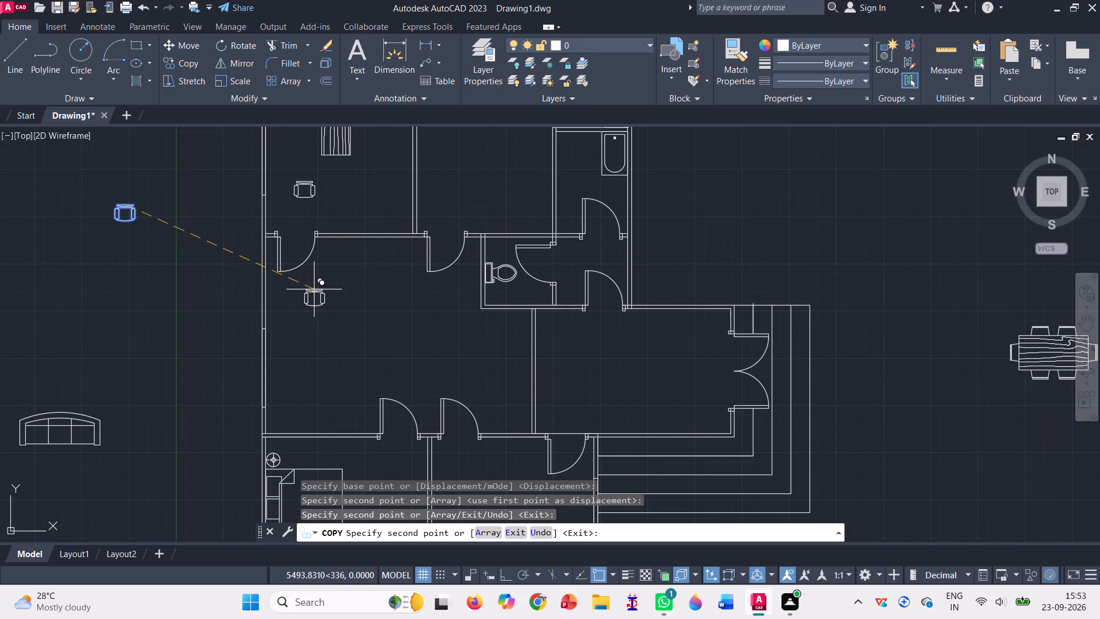
left_click(284, 312)
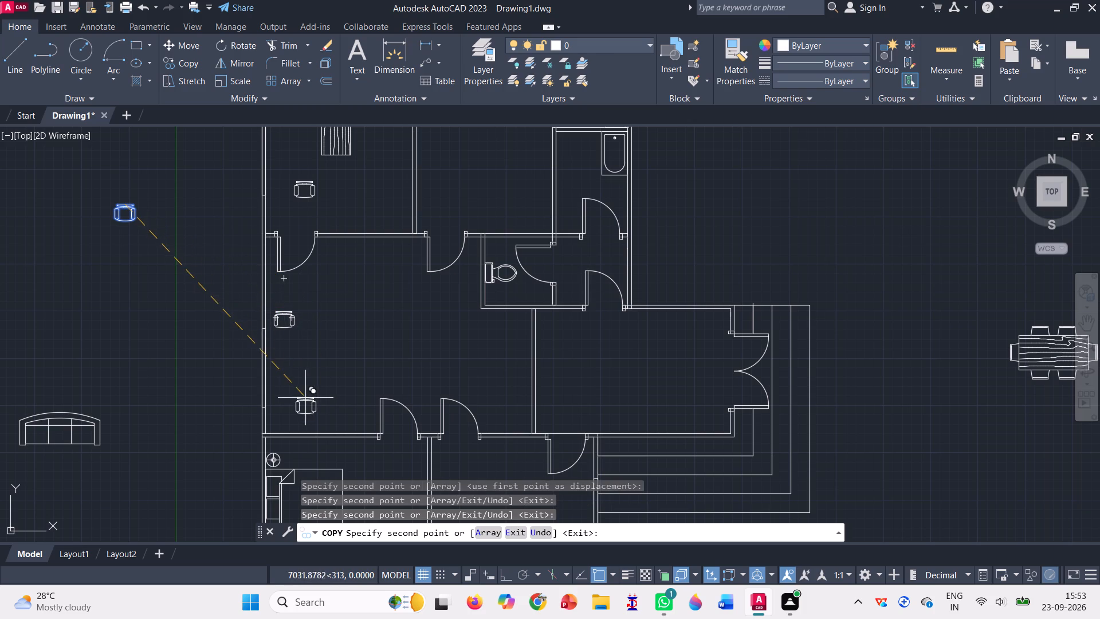
left_click(292, 397)
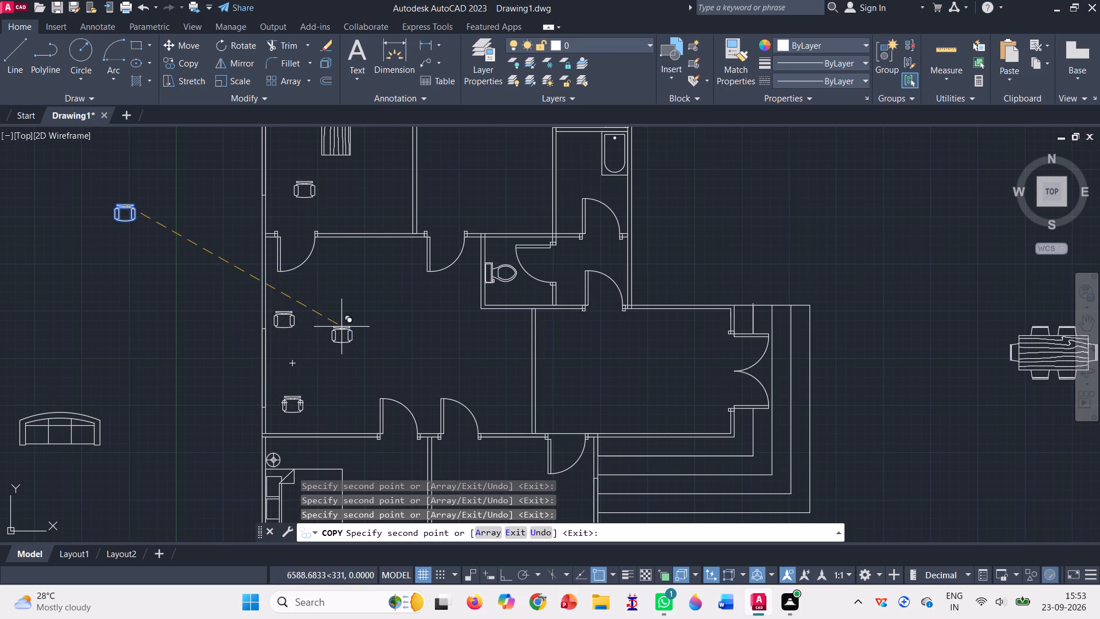
key("Escape")
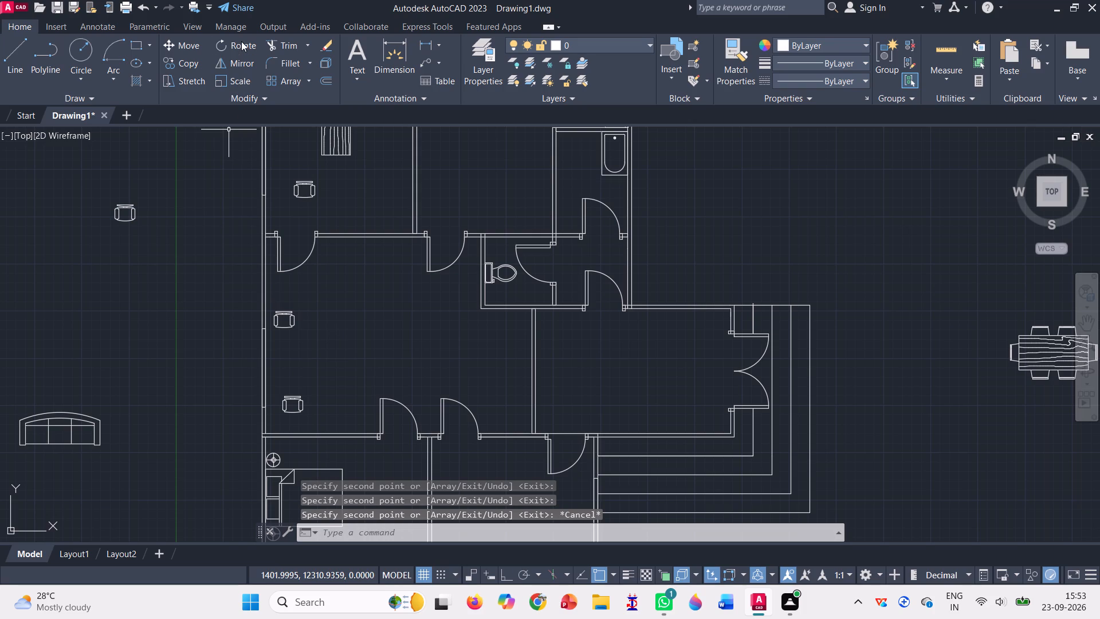
Rotate the lower armchair in the large left room about 153° counterclockwise around the upper-left corner of its backrest.
left_click(241, 41)
scroll(287, 436, "up", 3)
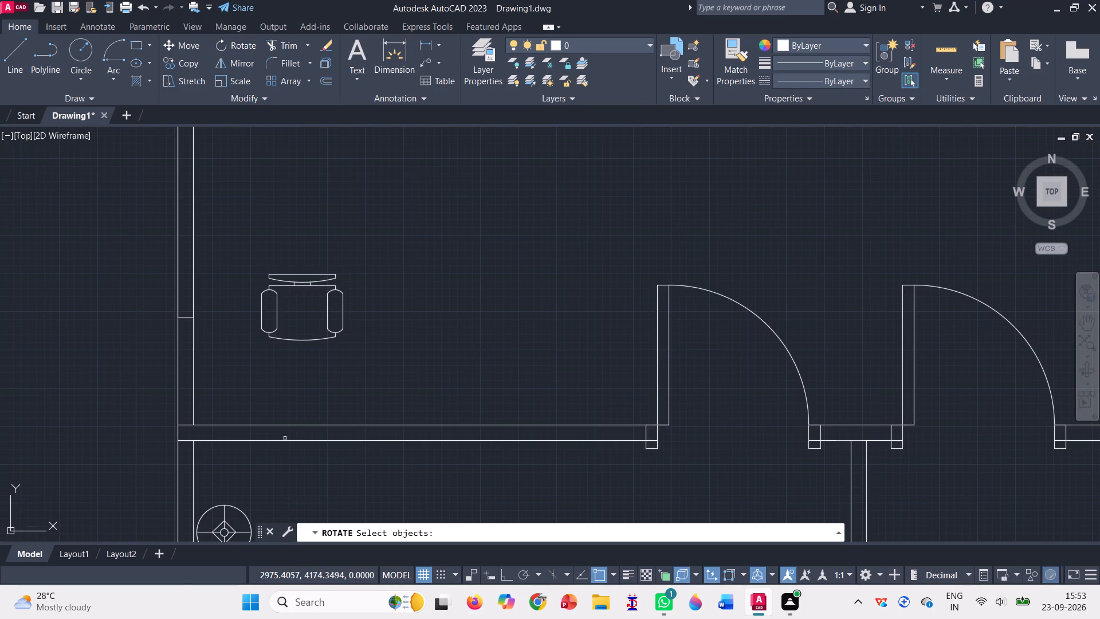
left_click(312, 296)
left_click(296, 282)
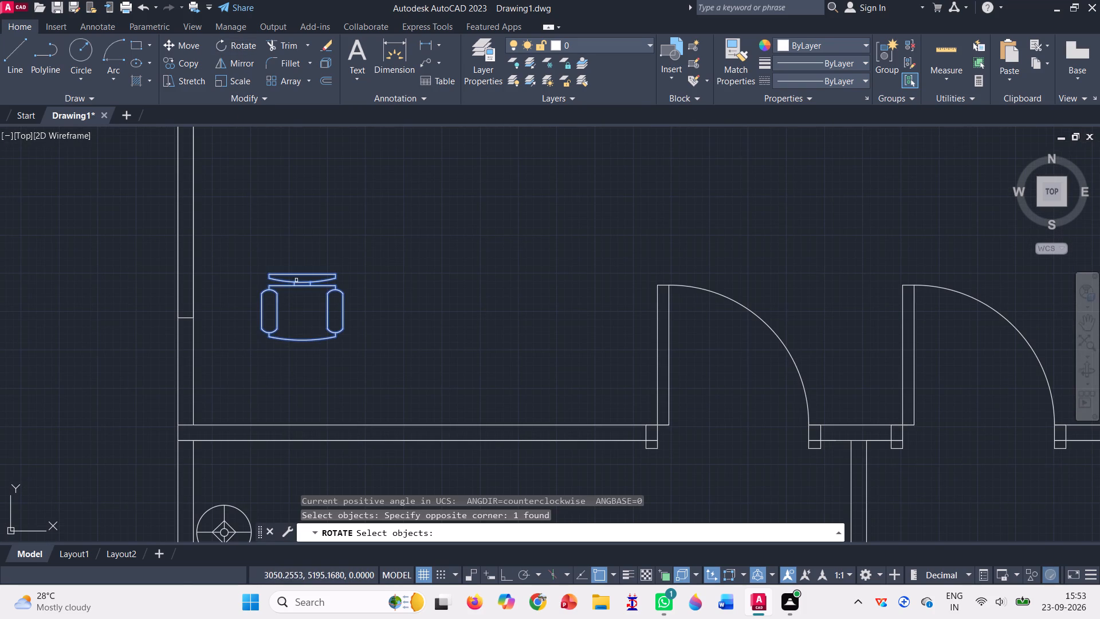
key("Return")
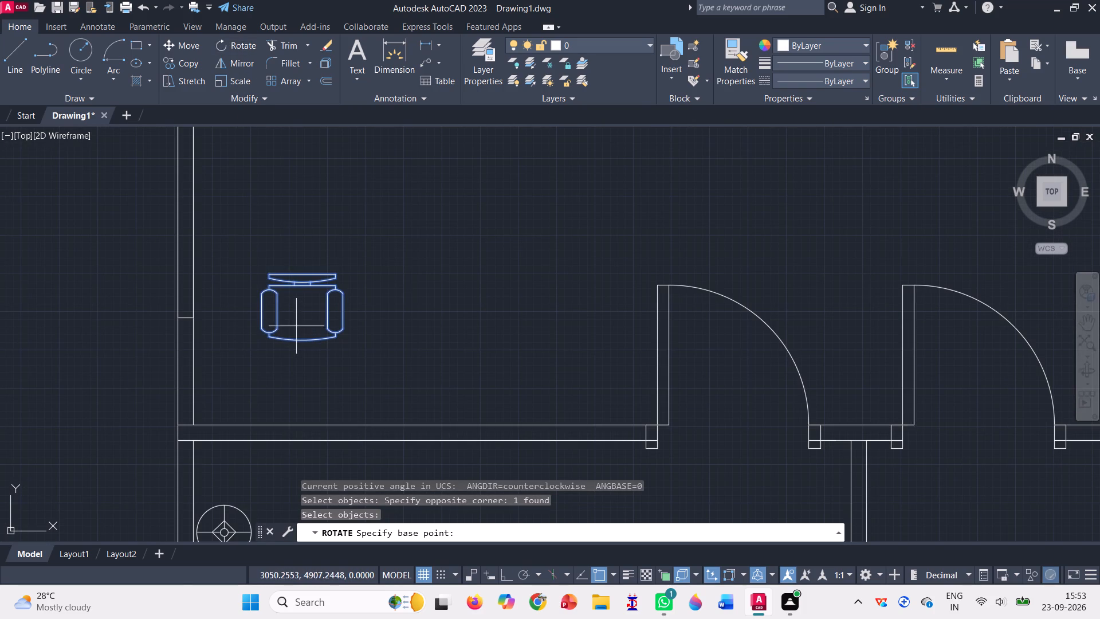
left_click(269, 271)
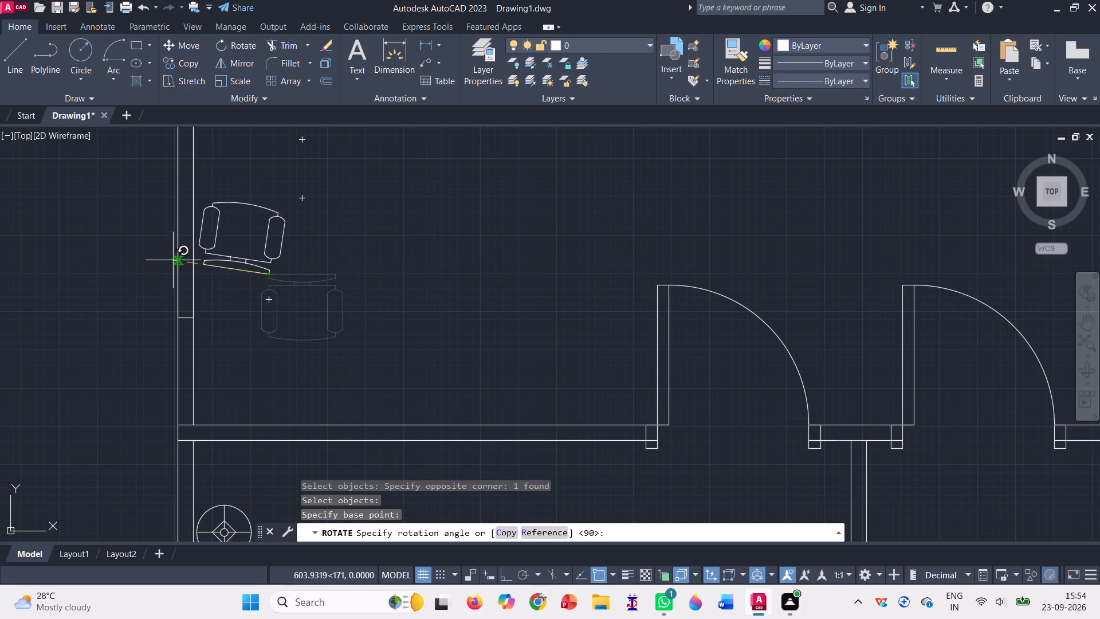
left_click(229, 254)
Rotate the upper armchair in the large left room about 18° clockwise around its lower-left corner.
scroll(337, 295, "down", 1)
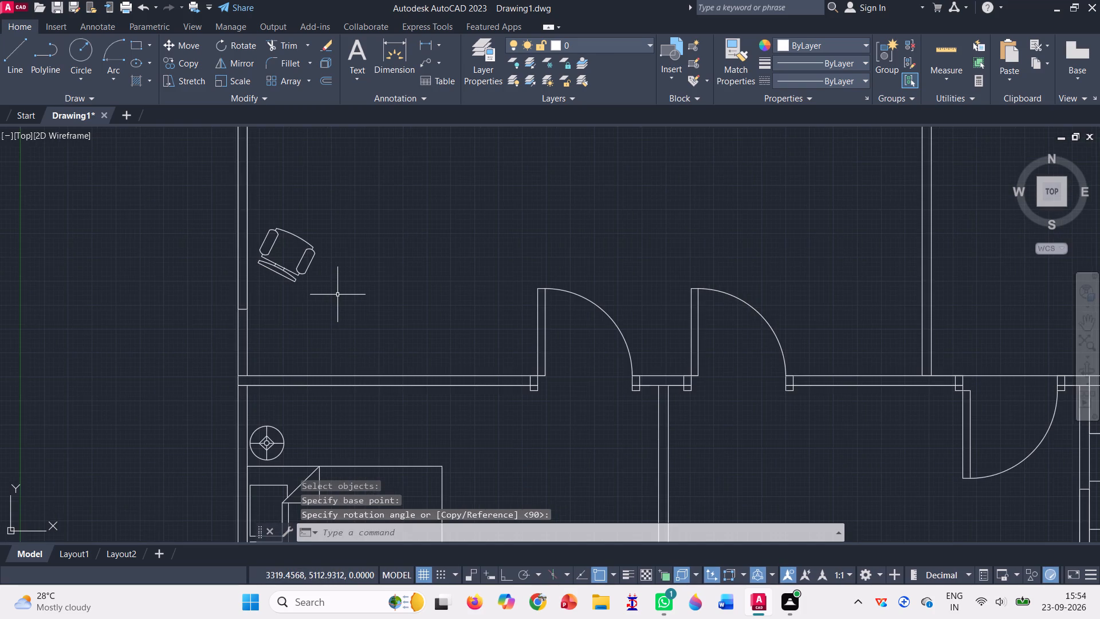
scroll(337, 295, "down", 2)
scroll(336, 184, "up", 3)
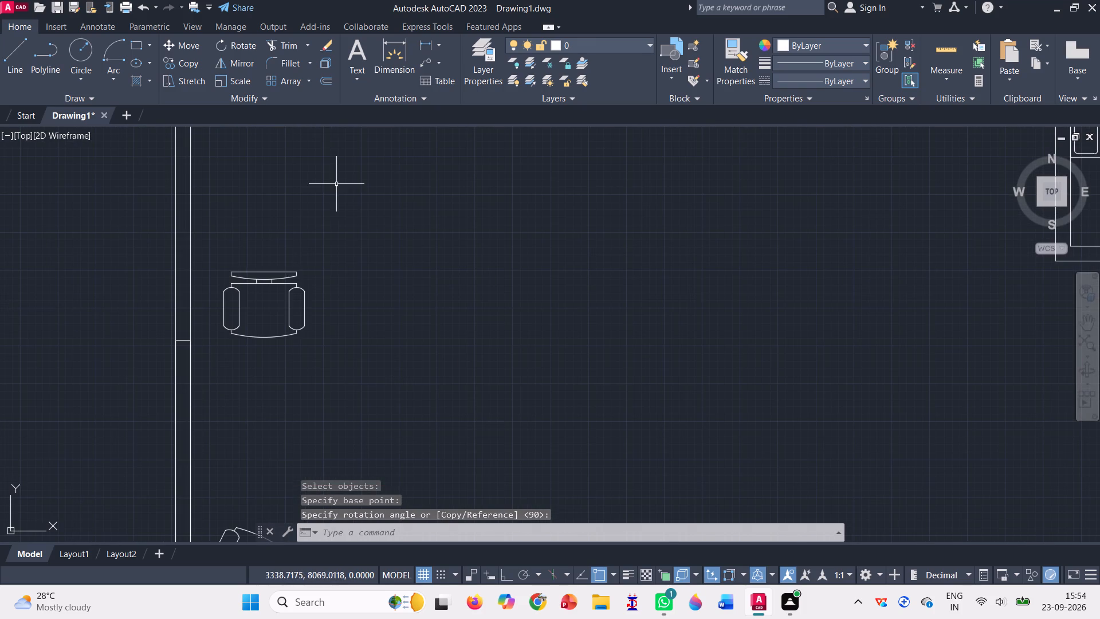
left_click(237, 45)
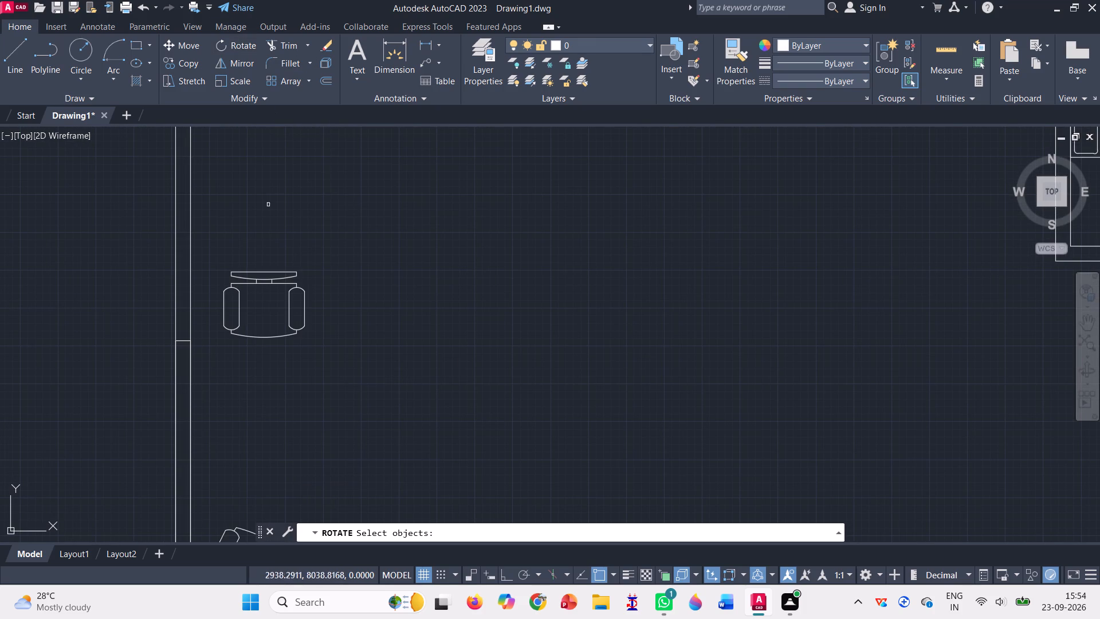
left_click_drag(217, 257, 251, 348)
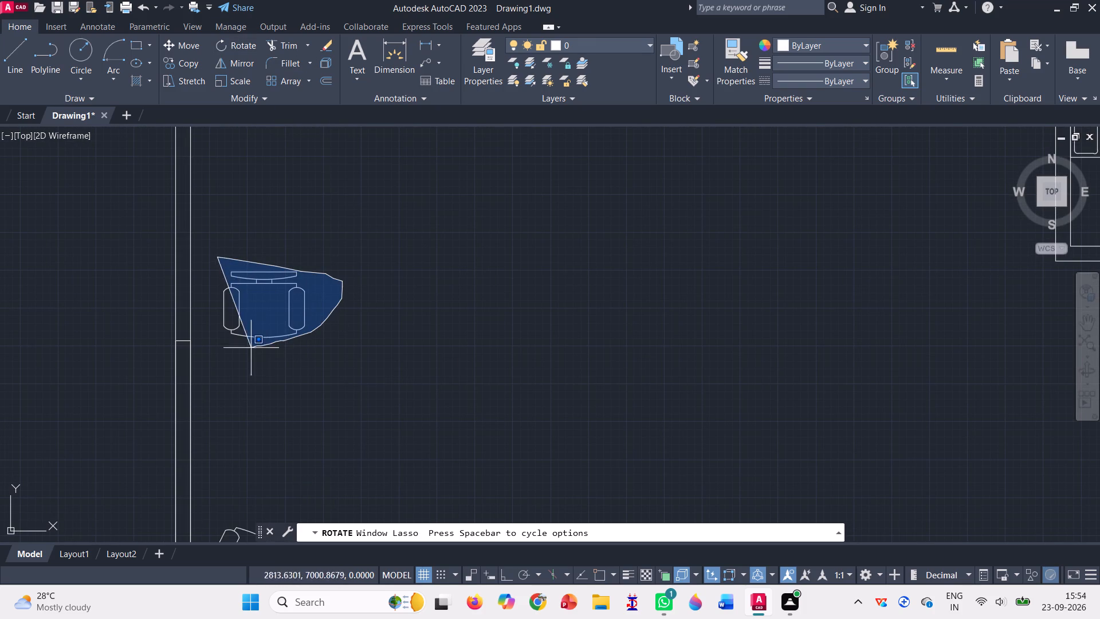
left_click_drag(251, 348, 218, 353)
key("Return")
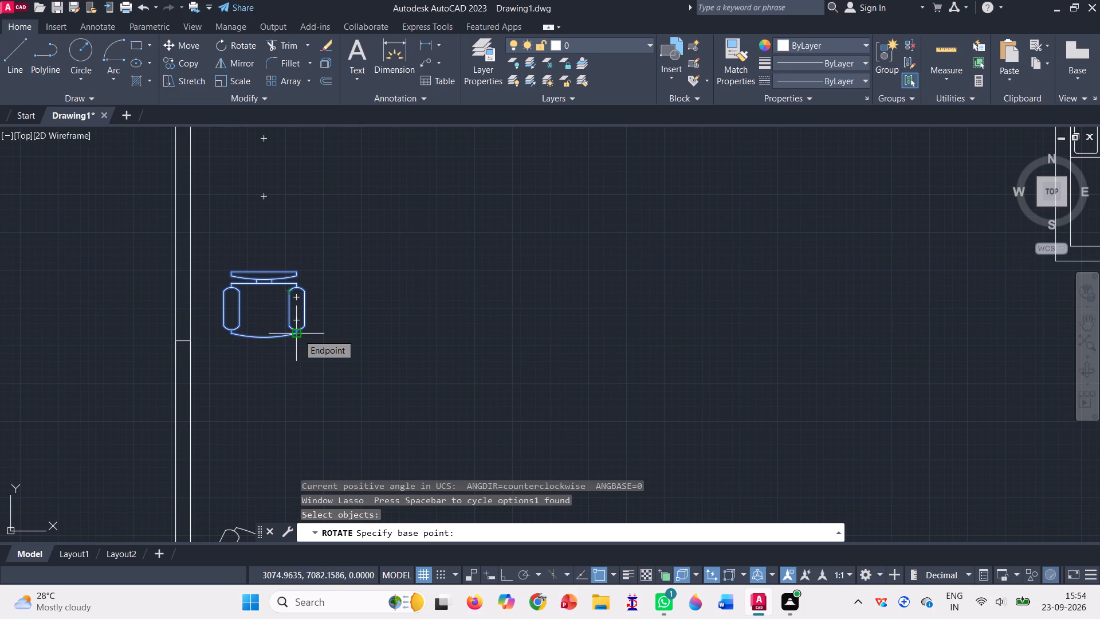
left_click(231, 331)
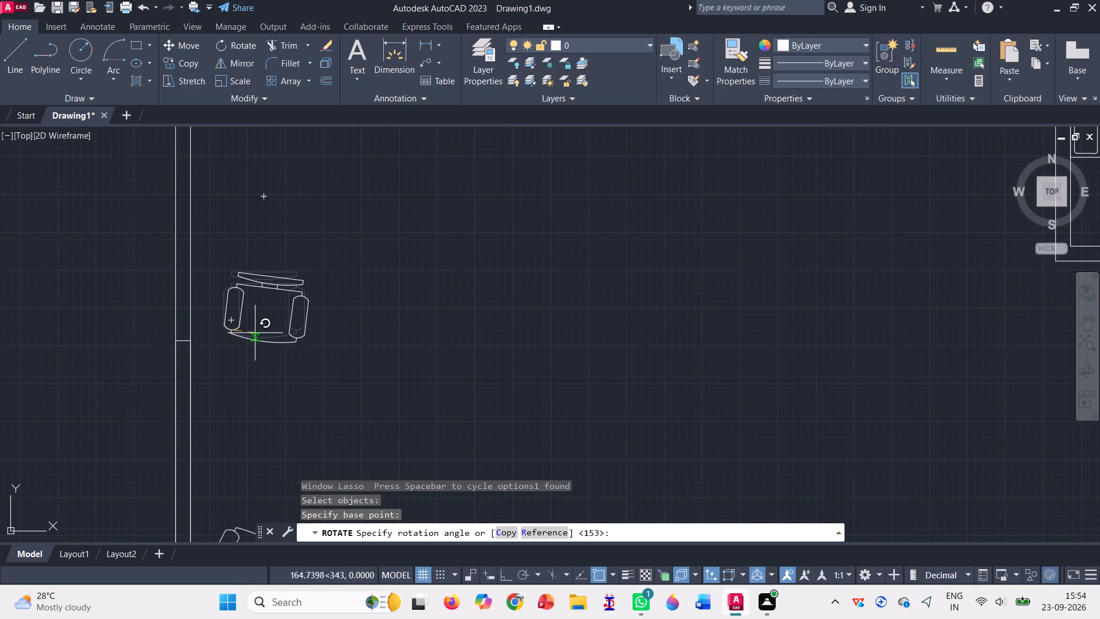
left_click(253, 334)
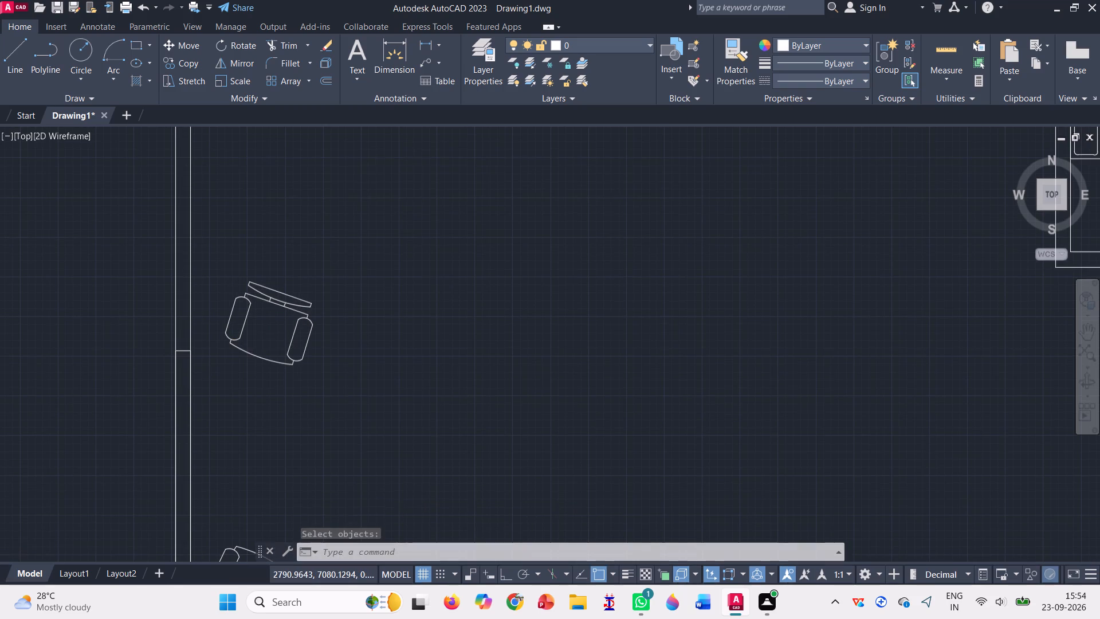
Rotate the armchair above the wood-grain table in the upper-left room about 14° clockwise around its lower-left corner.
scroll(395, 297, "down", 1)
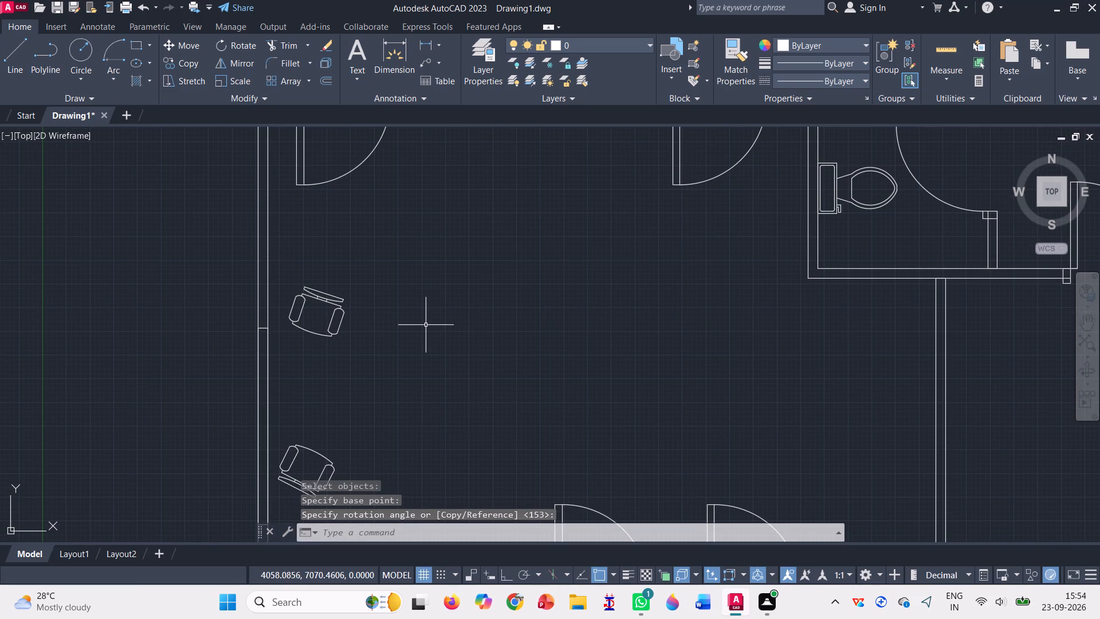
scroll(407, 323, "down", 2)
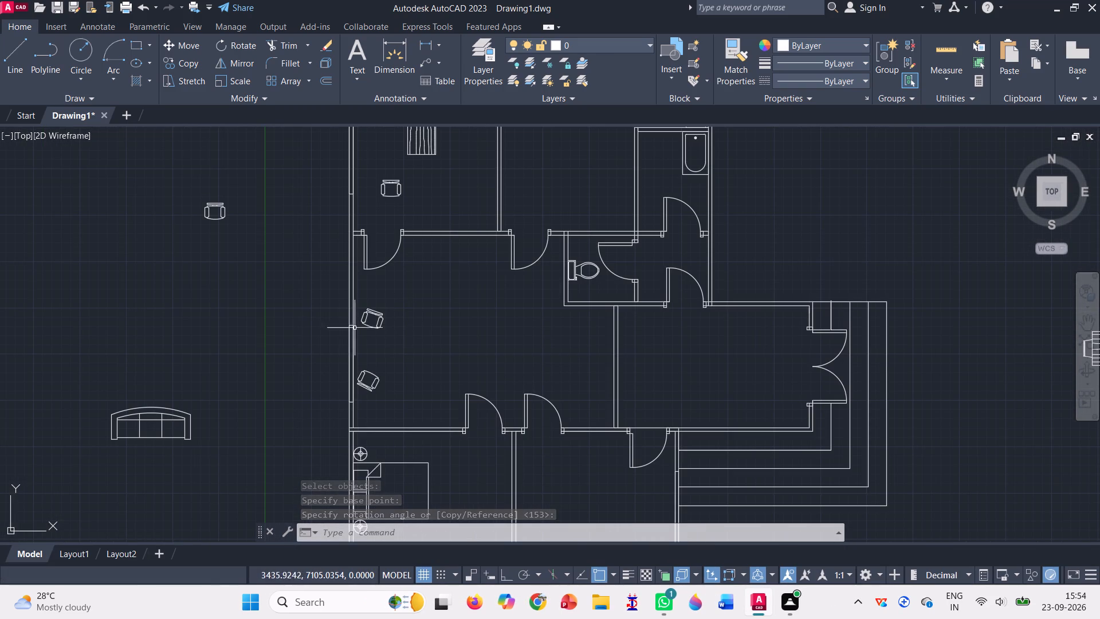
scroll(371, 271, "down", 2)
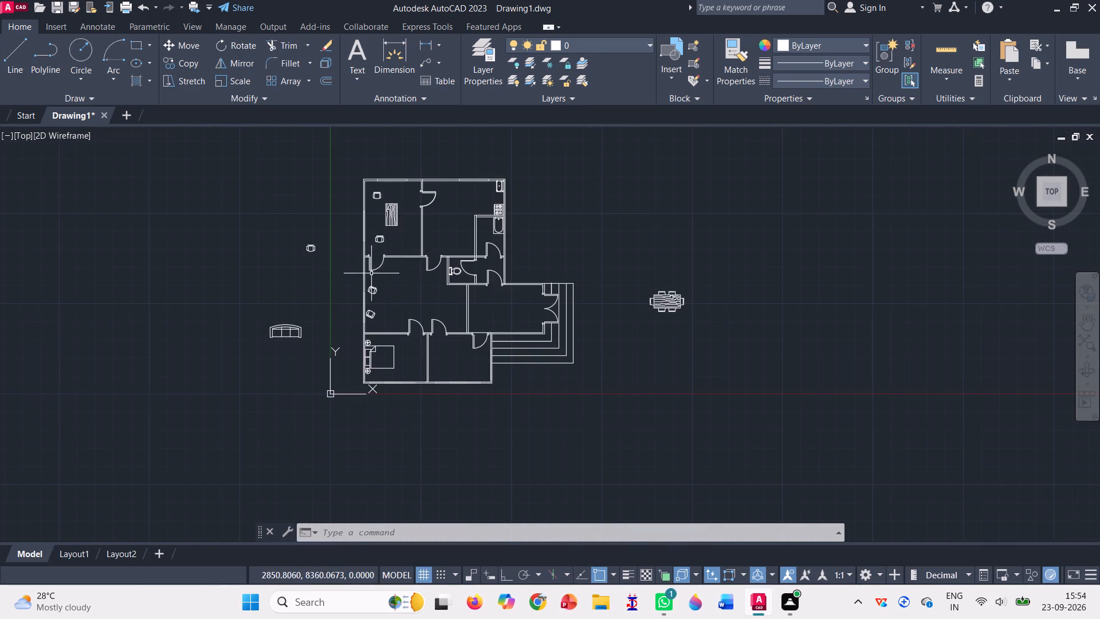
scroll(394, 202, "up", 3)
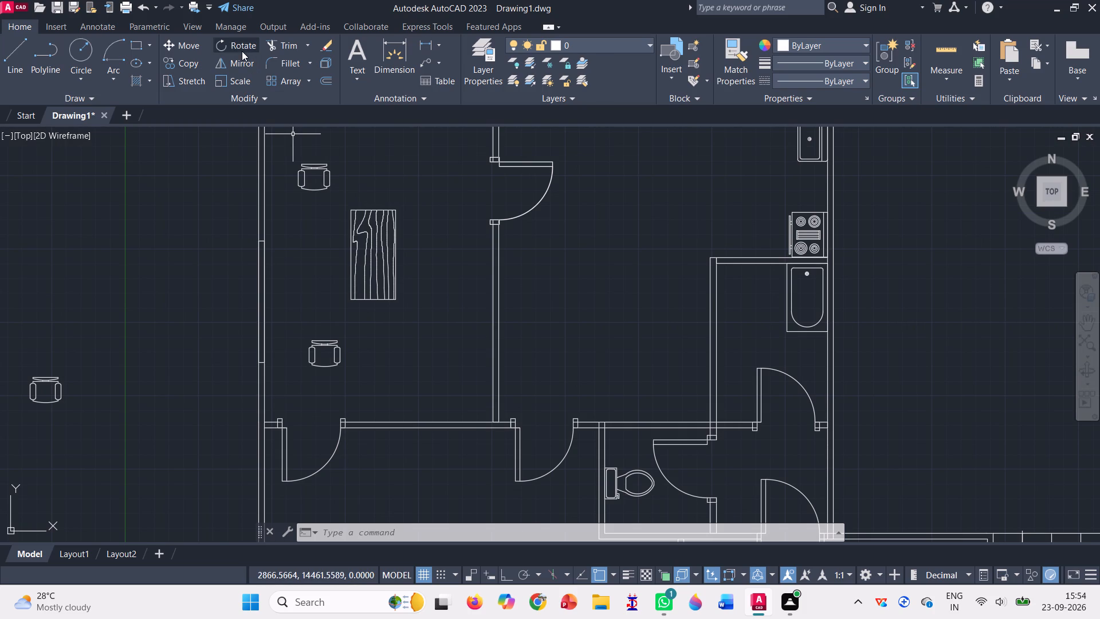
left_click(242, 51)
left_click_drag(289, 183, 310, 150)
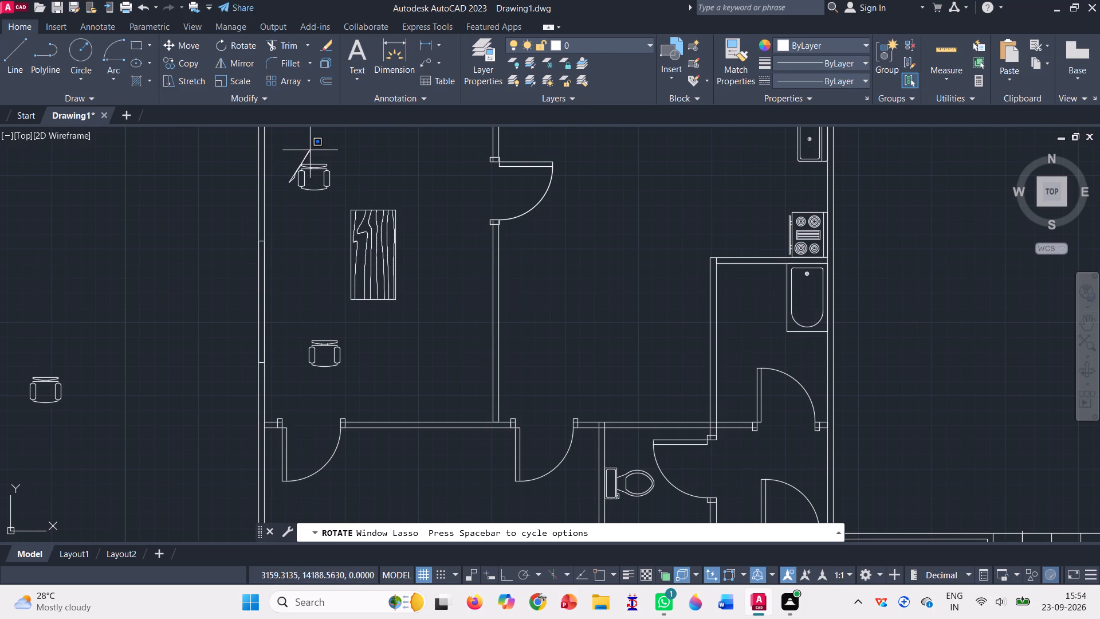
left_click_drag(310, 150, 315, 209)
left_click(321, 169)
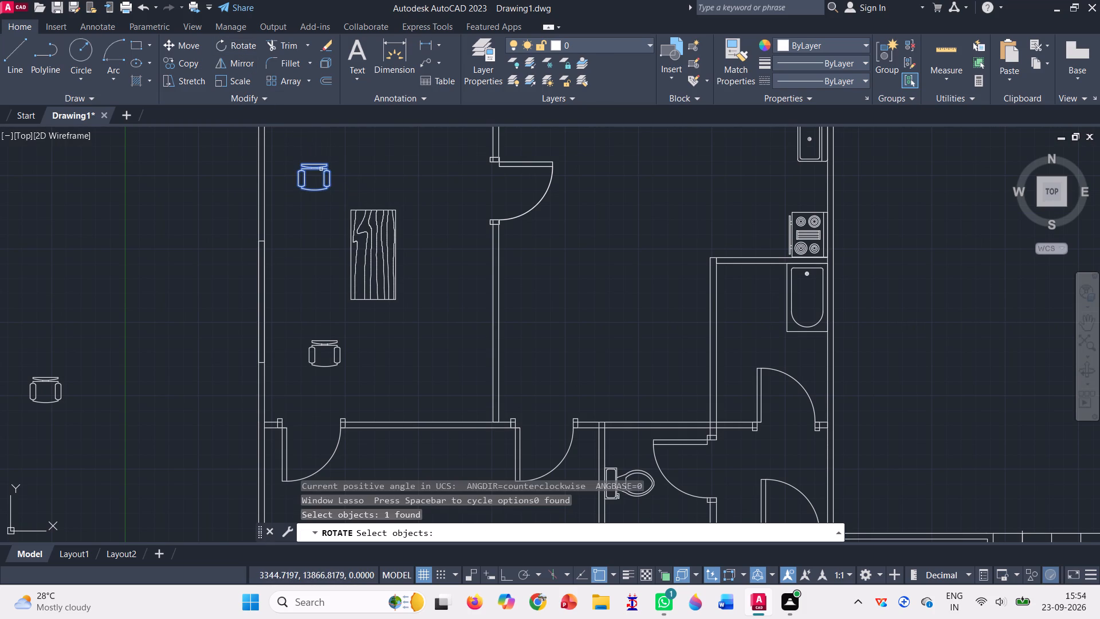
key("Return")
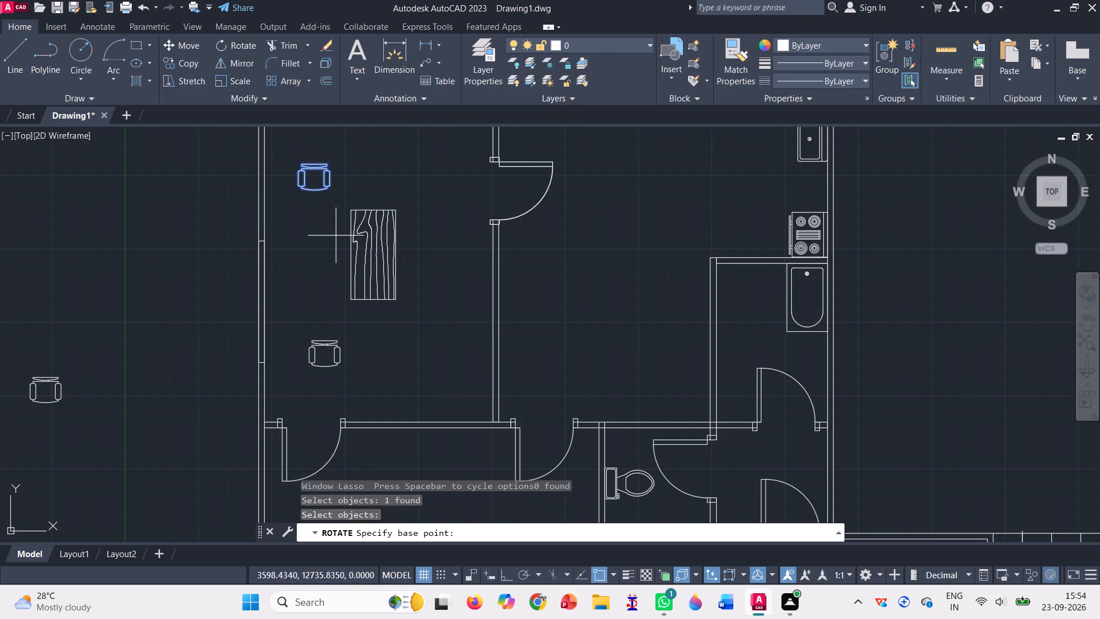
scroll(303, 173, "up", 3)
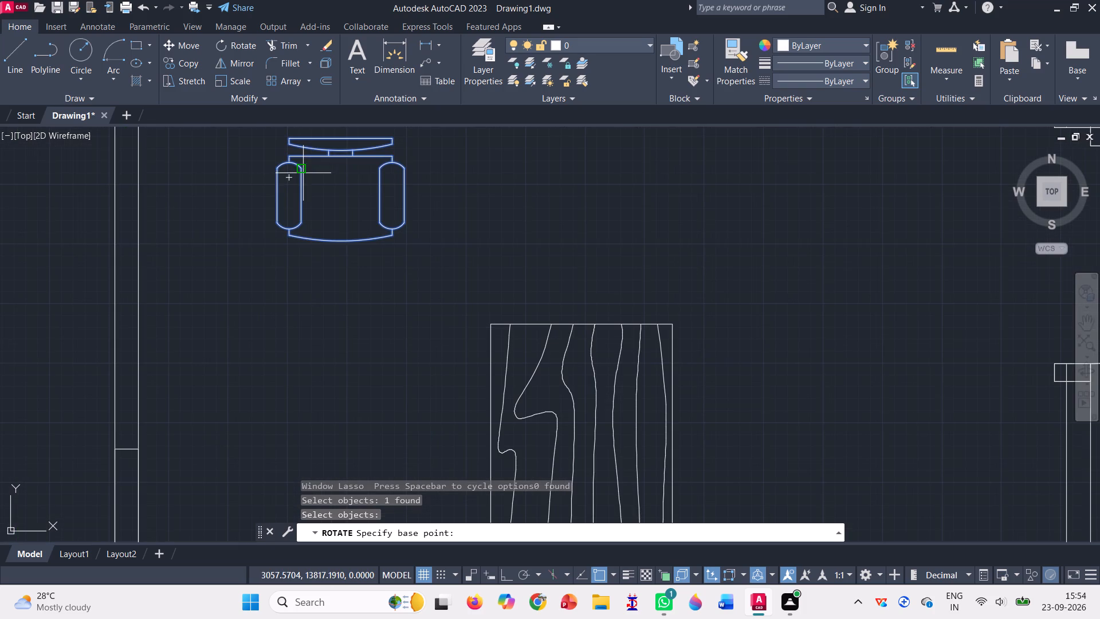
left_click(288, 238)
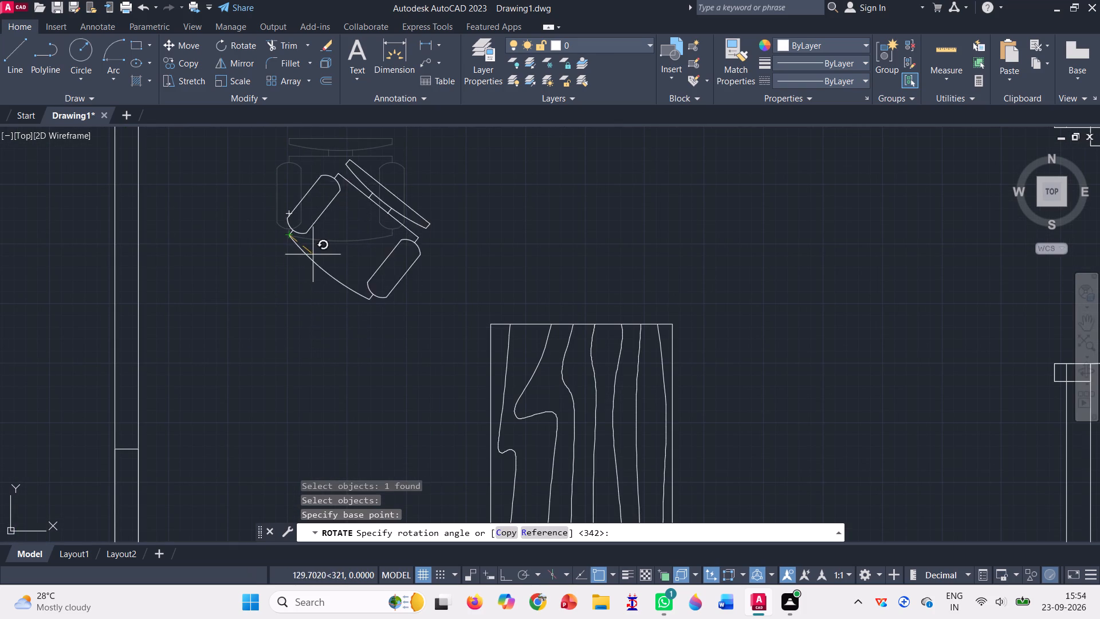
left_click(345, 249)
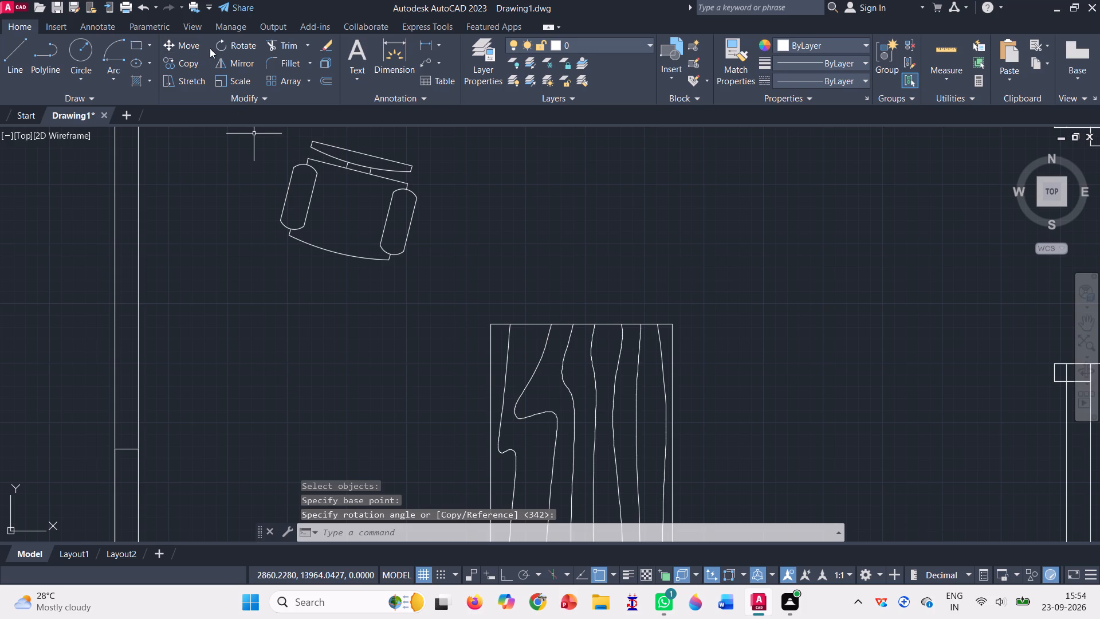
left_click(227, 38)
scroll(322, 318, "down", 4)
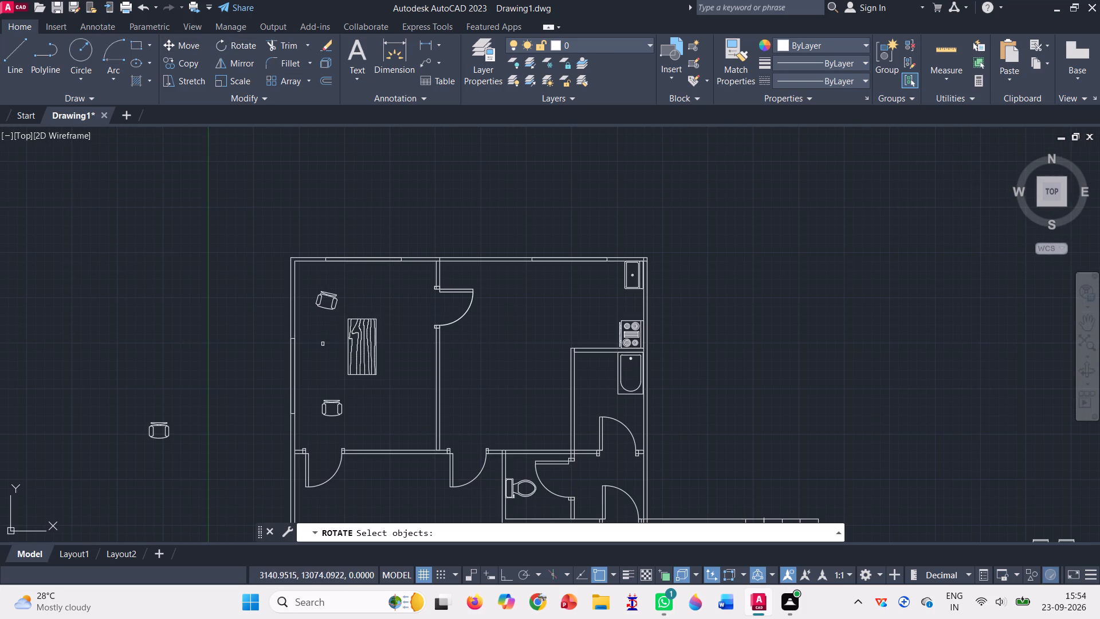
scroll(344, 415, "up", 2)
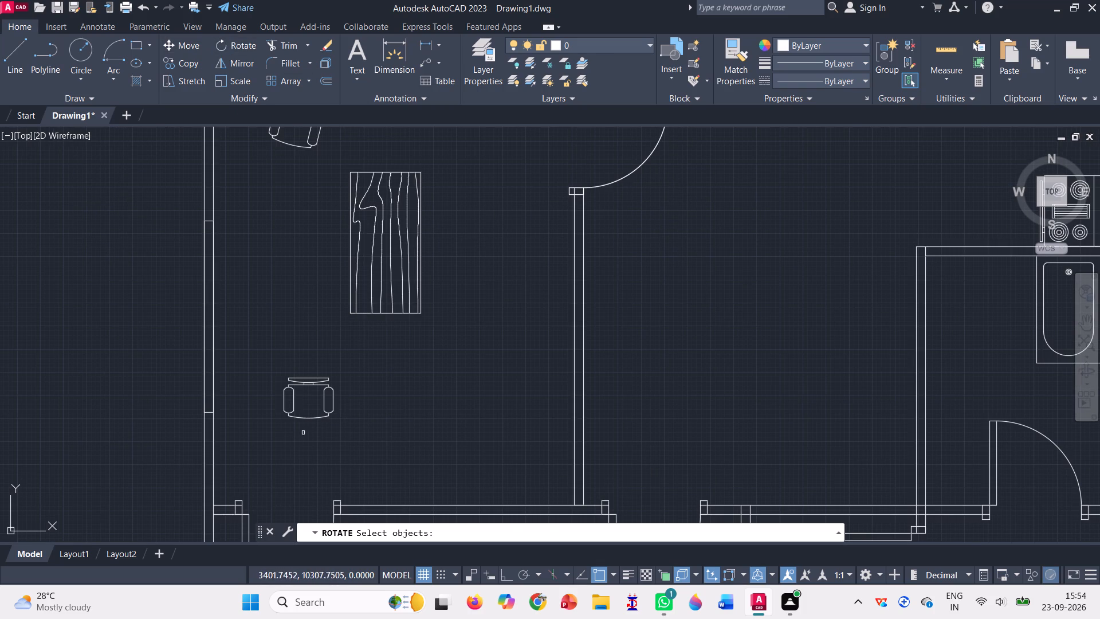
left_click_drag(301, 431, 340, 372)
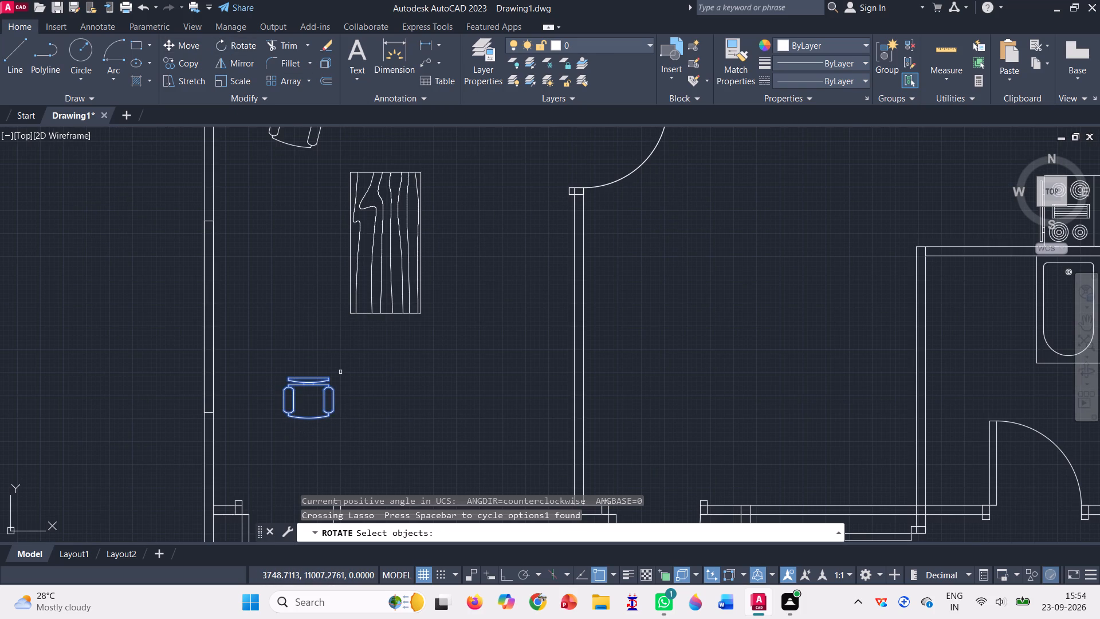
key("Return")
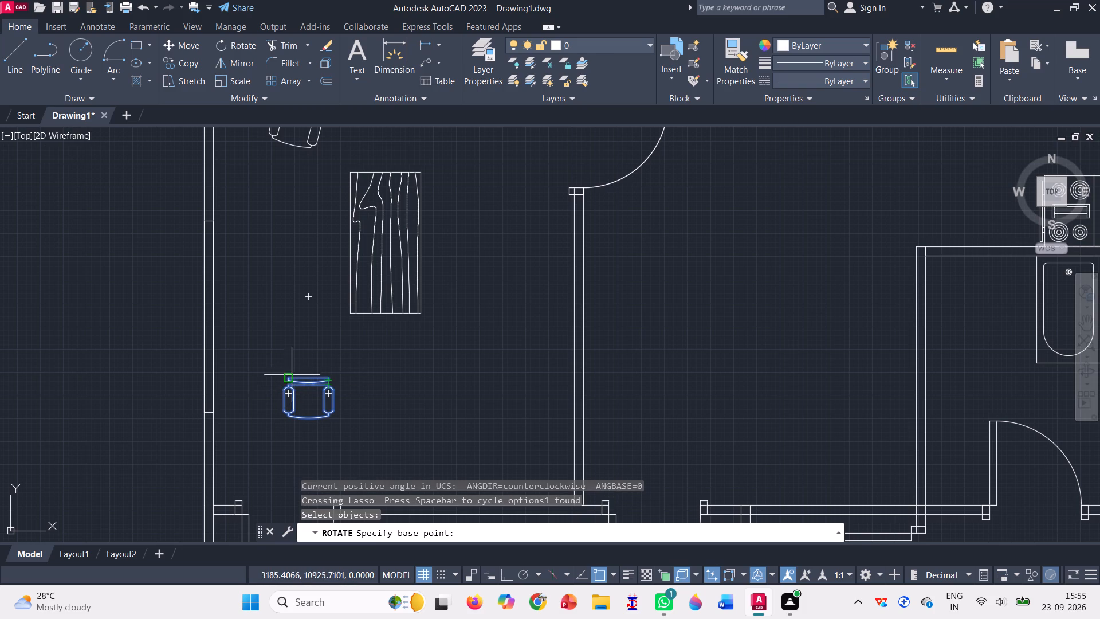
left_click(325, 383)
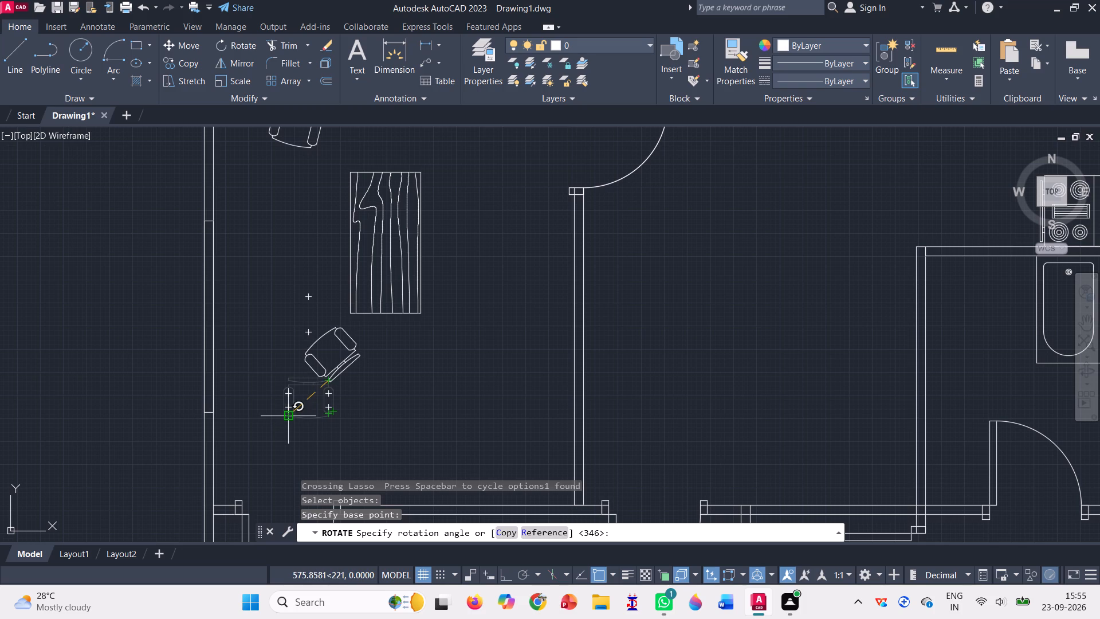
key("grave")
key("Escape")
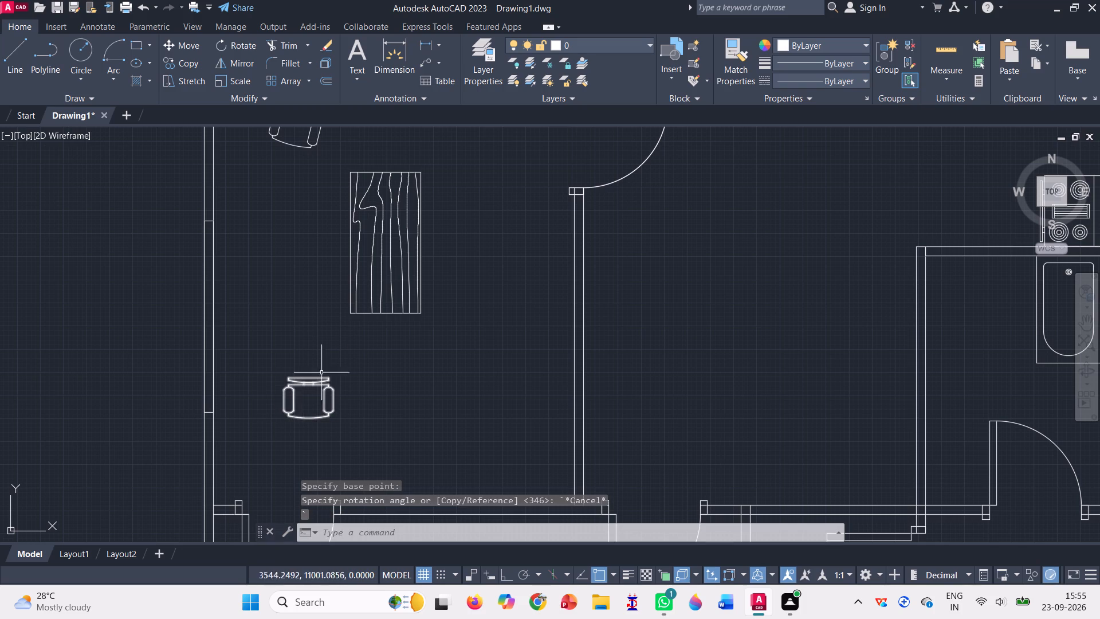
Rotate the armchair below the wood-grain table about 207° counterclockwise around the upper-right corner of its backrest.
left_click(242, 45)
left_click_drag(269, 426, 318, 449)
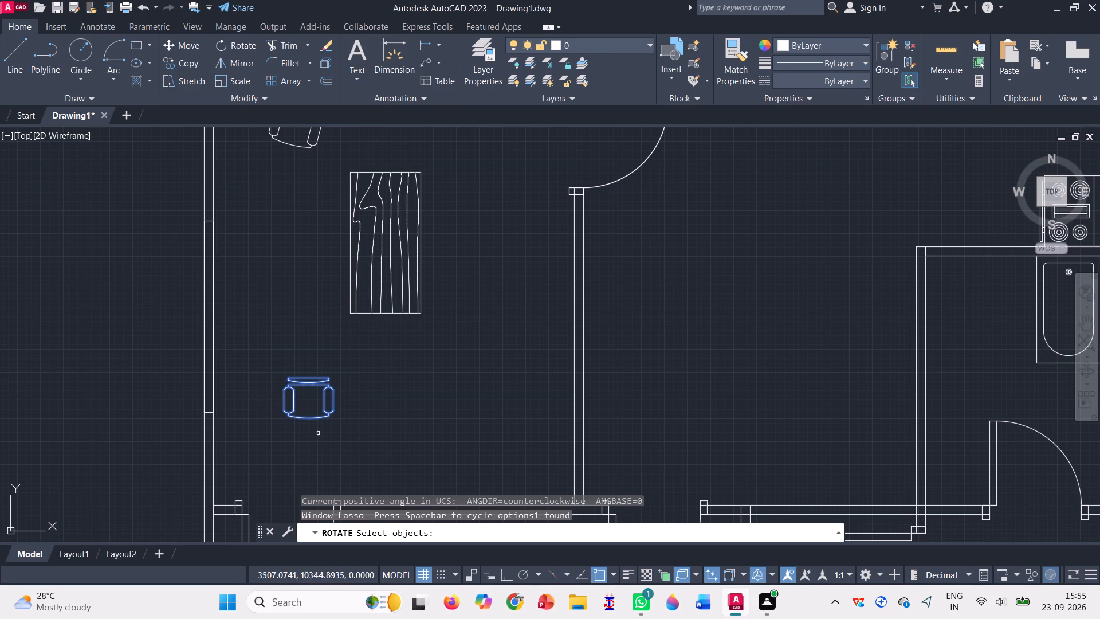
key("Return")
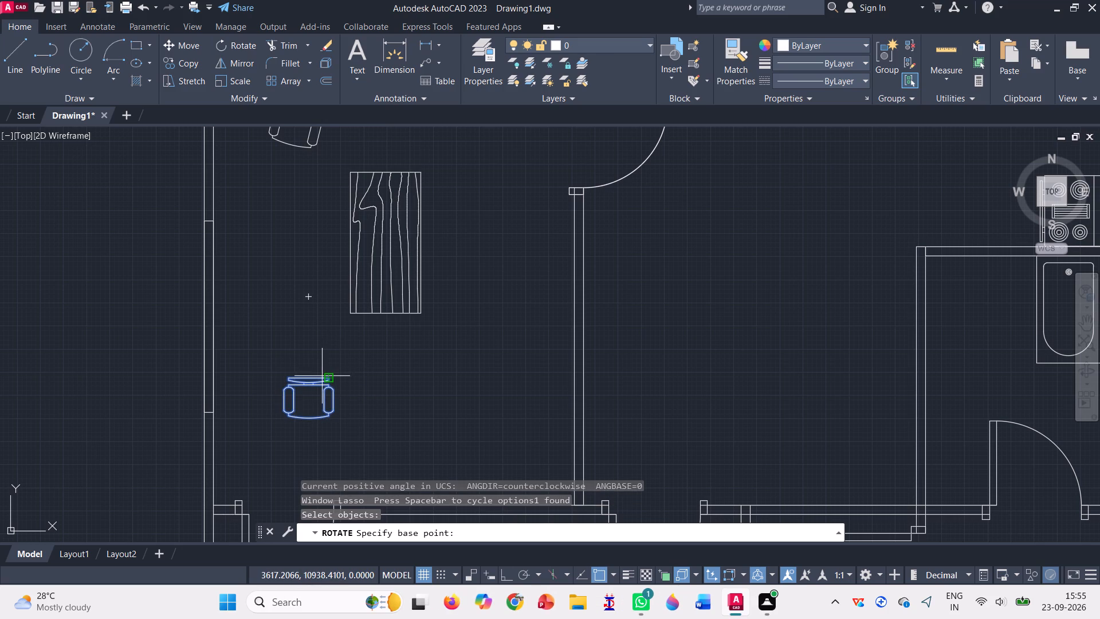
left_click(328, 378)
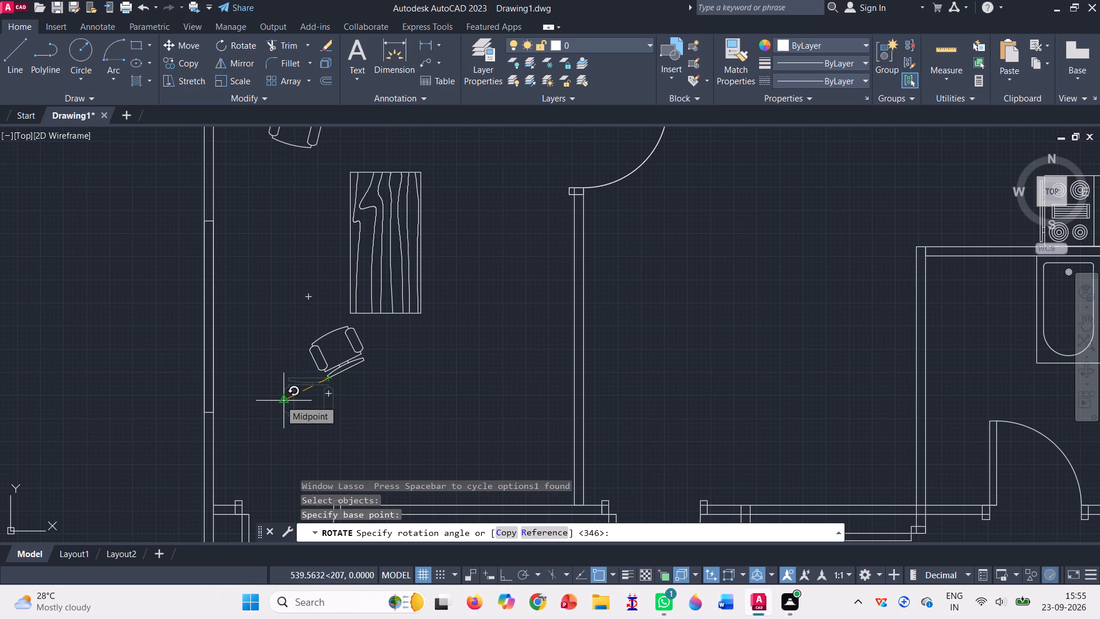
left_click(280, 400)
Move the armchair below the wood-grain table about 485 units diagonally down and left, away from the table.
scroll(341, 385, "down", 2)
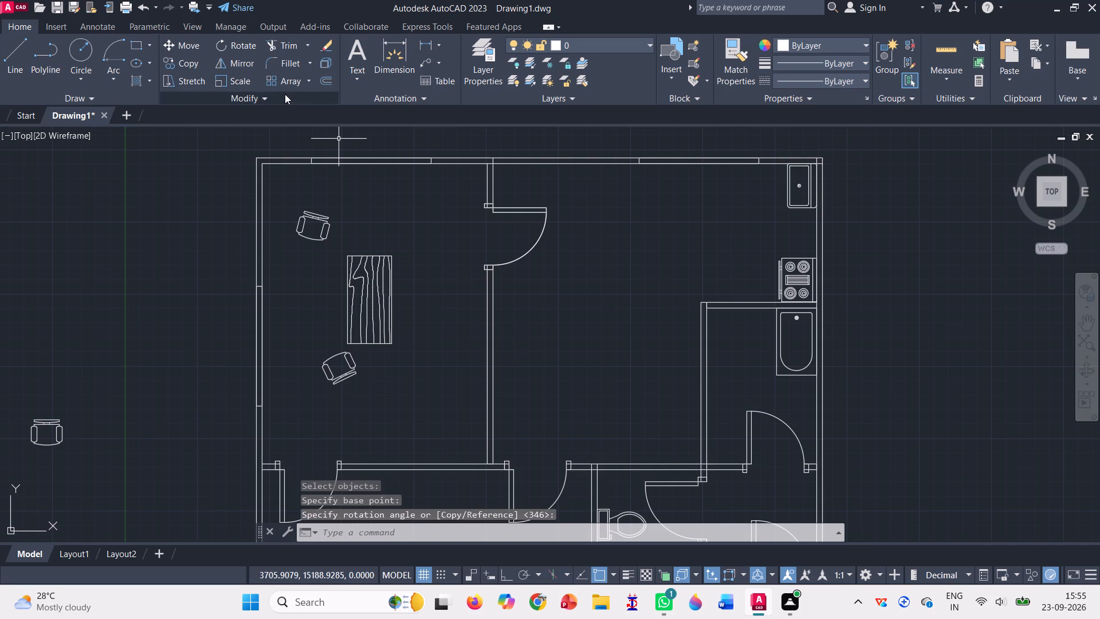
left_click(194, 43)
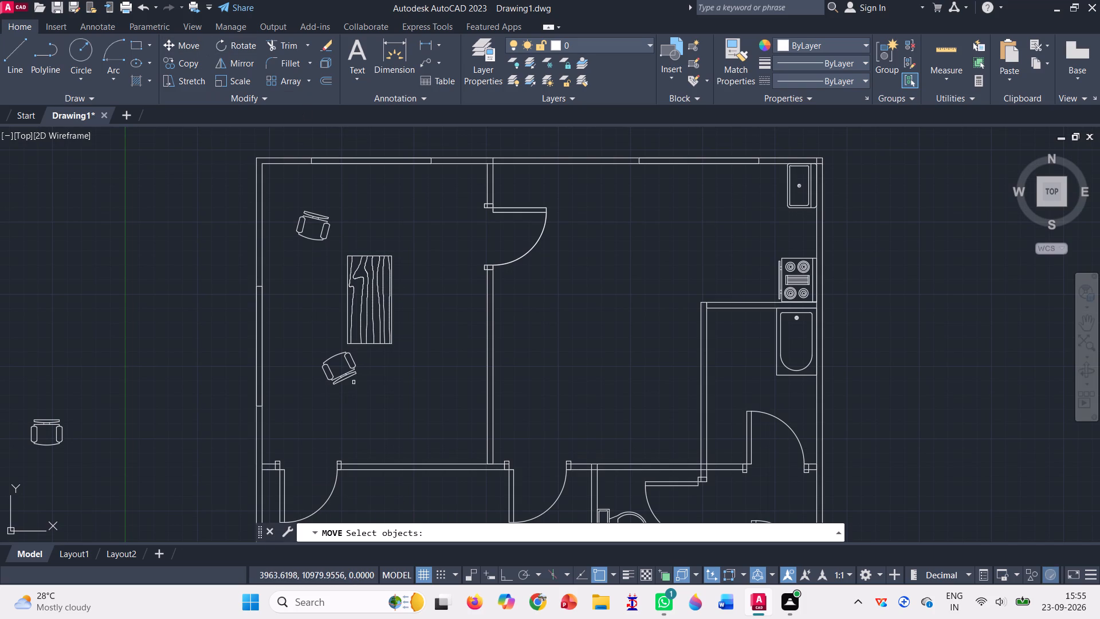
left_click(350, 378)
key("Return")
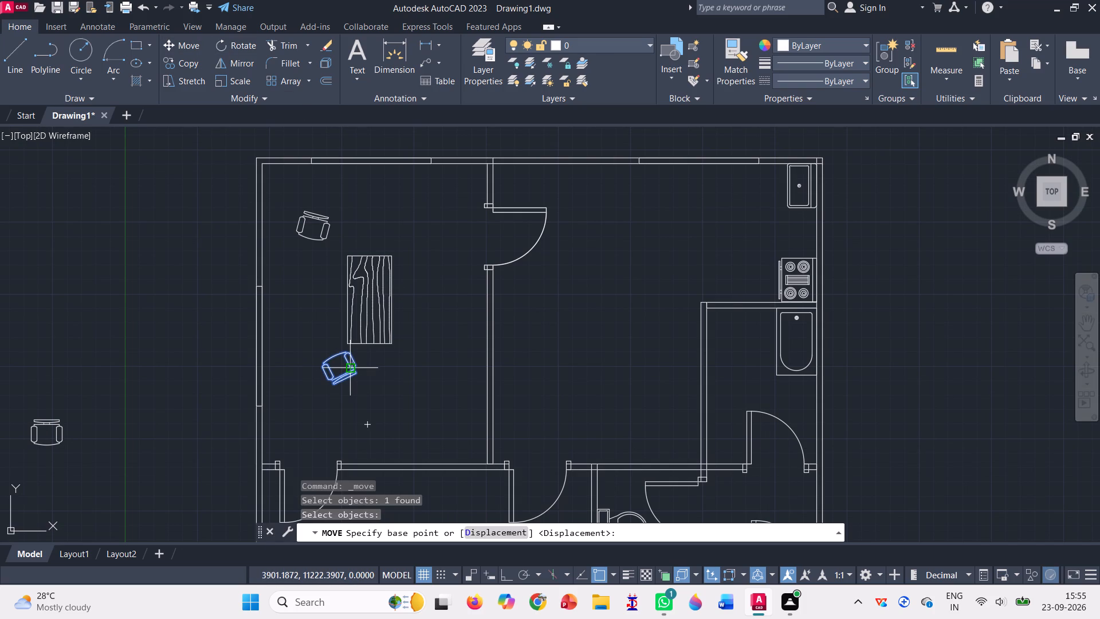
left_click(349, 366)
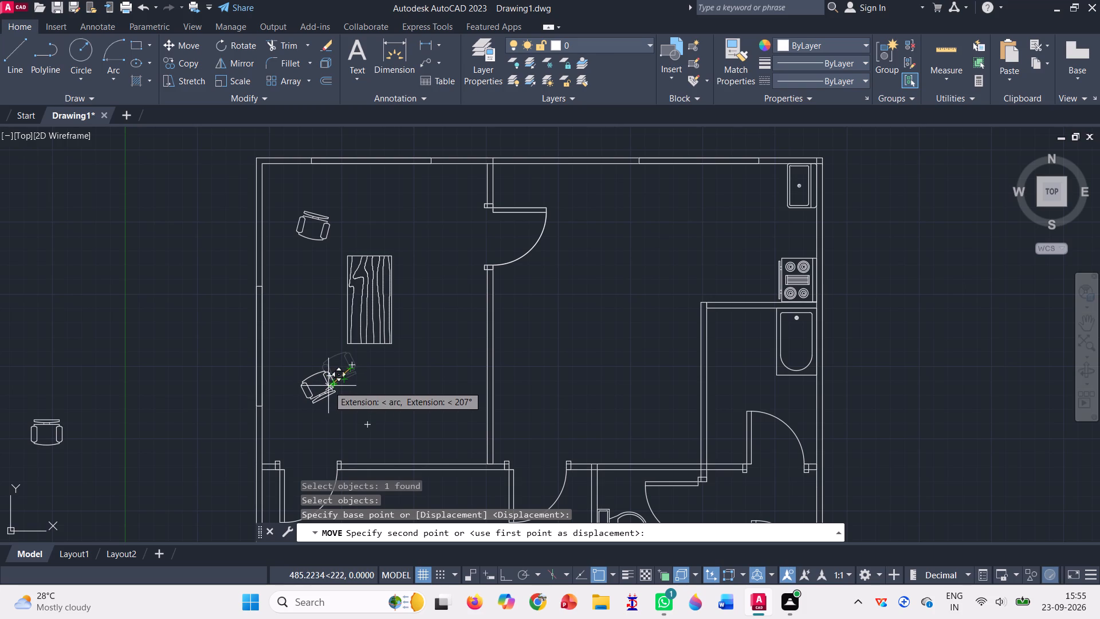
left_click(328, 386)
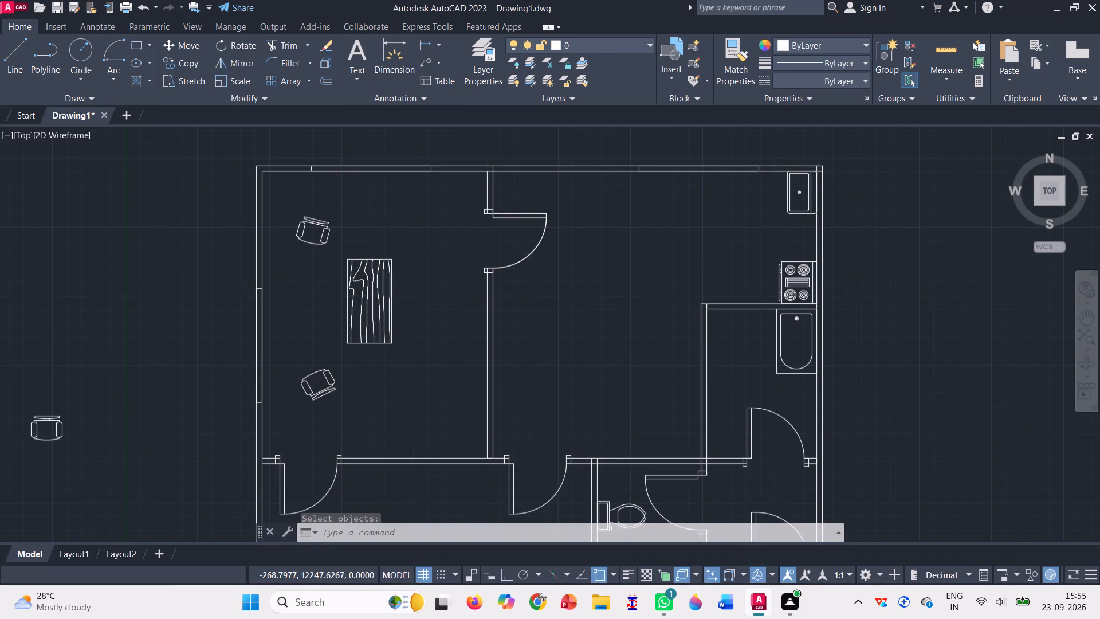
Rotate the armchair above the wood-grain table about 43° counterclockwise around a point on its left armrest.
left_click(252, 41)
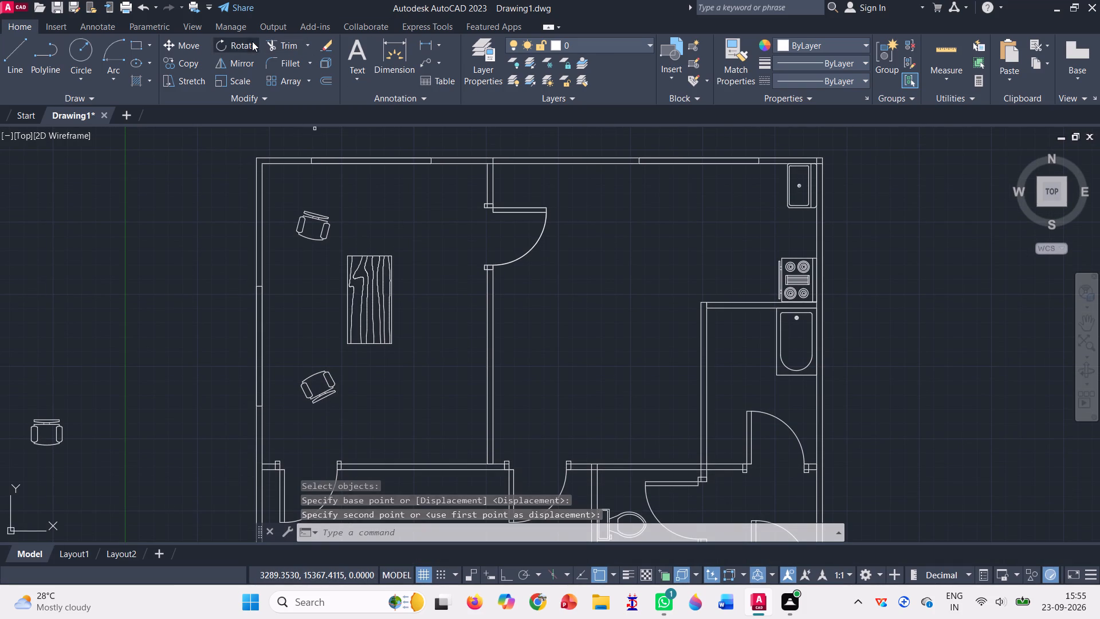
left_click(300, 238)
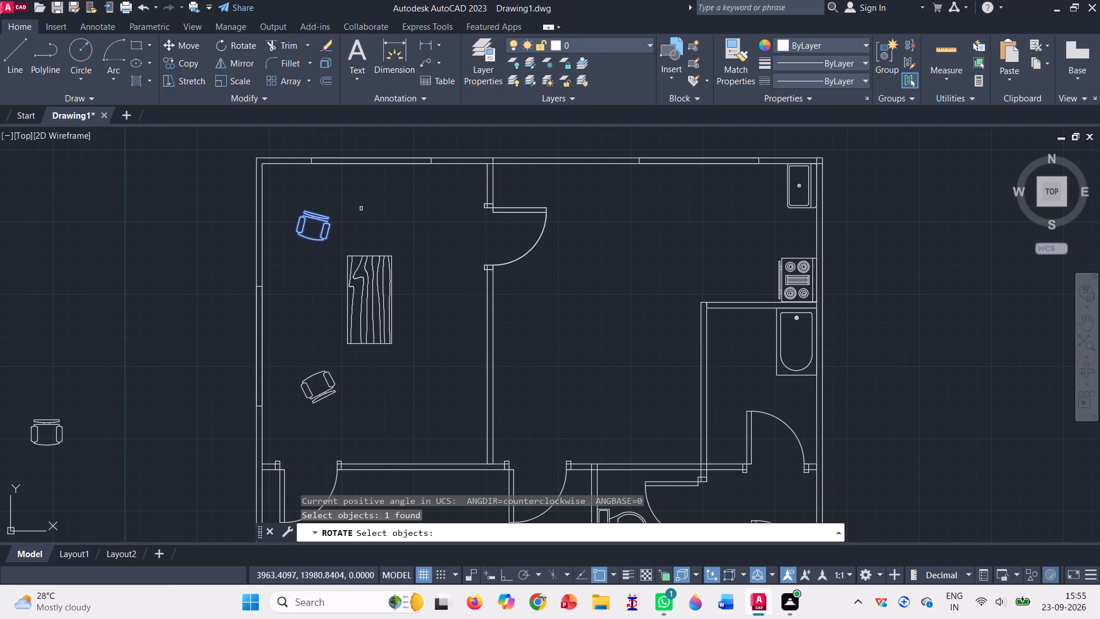
key("Return")
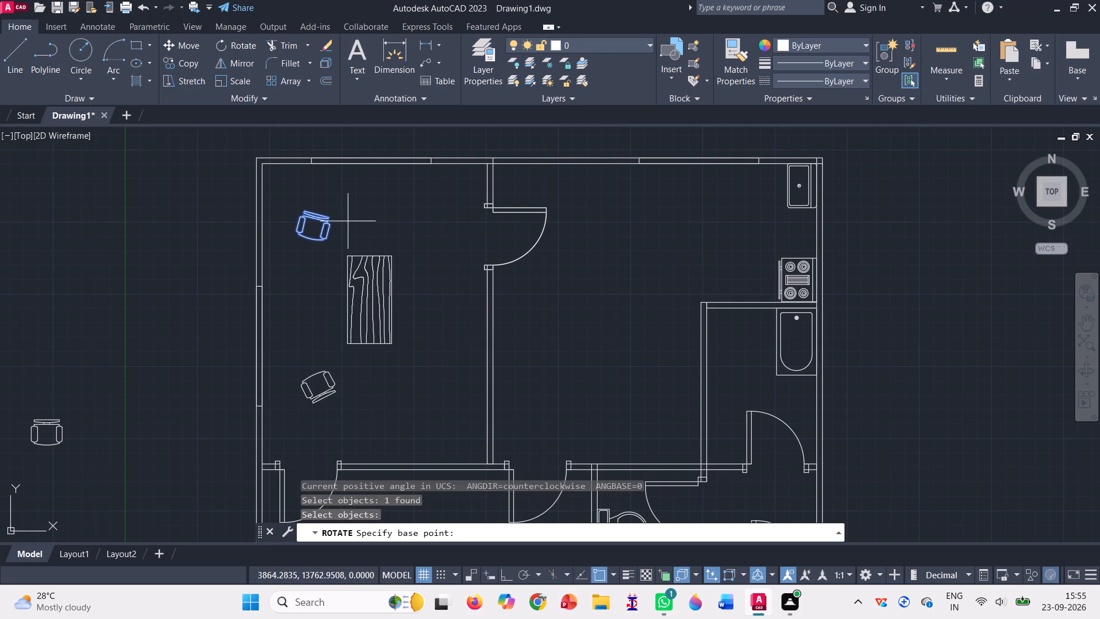
left_click(303, 232)
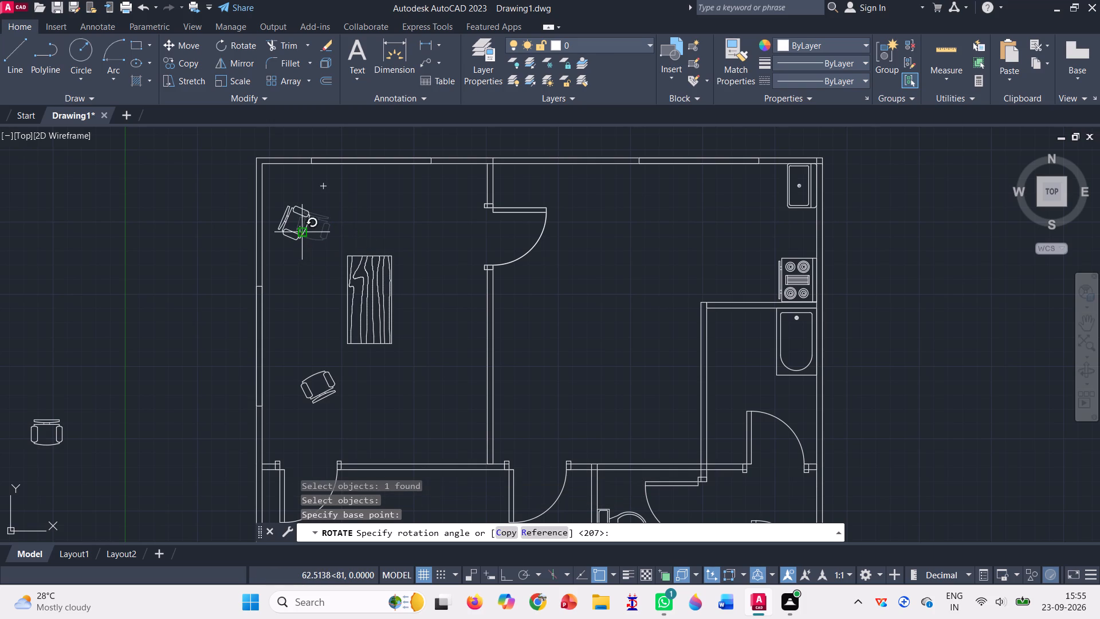
left_click(333, 209)
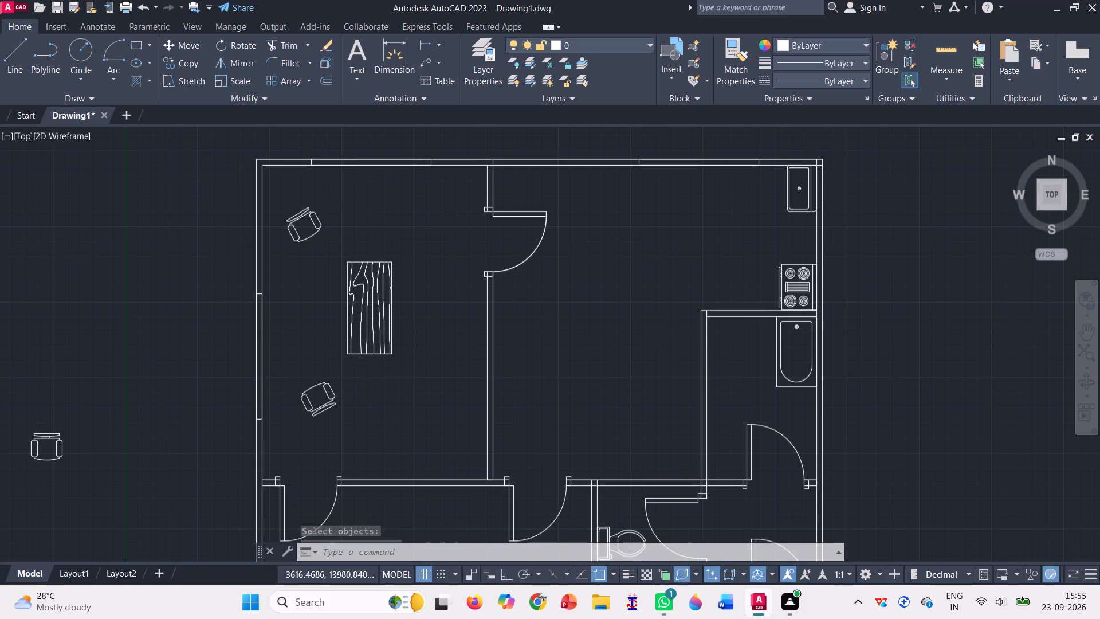
Rotate the armchair below the wood-grain table about 53° clockwise around the right end of its front edge.
scroll(281, 296, "down", 2)
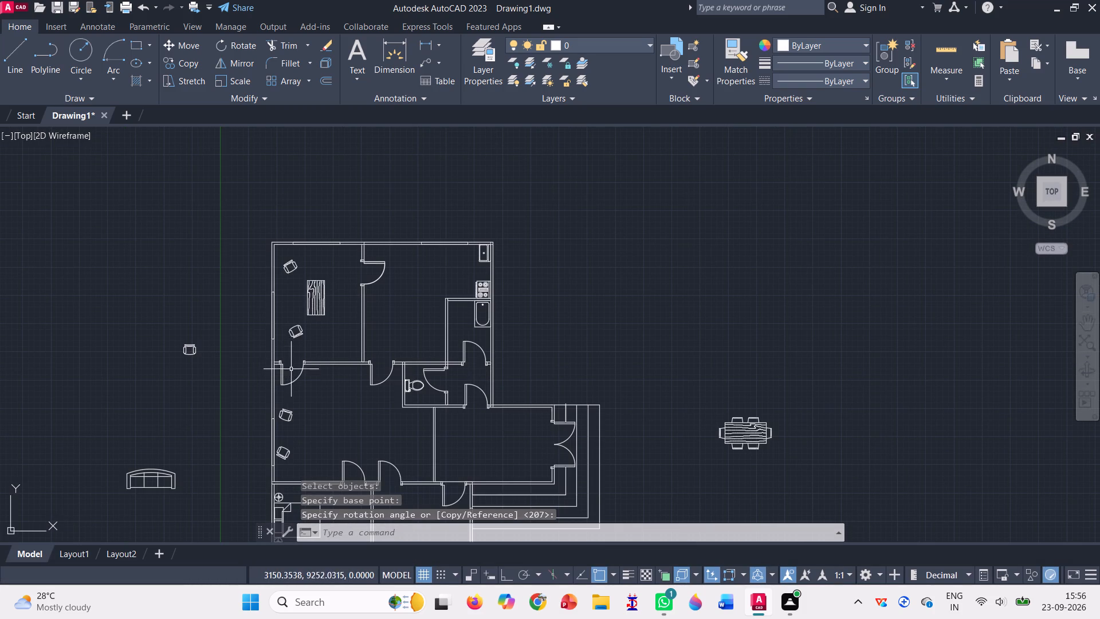
left_click(293, 331)
key("Return")
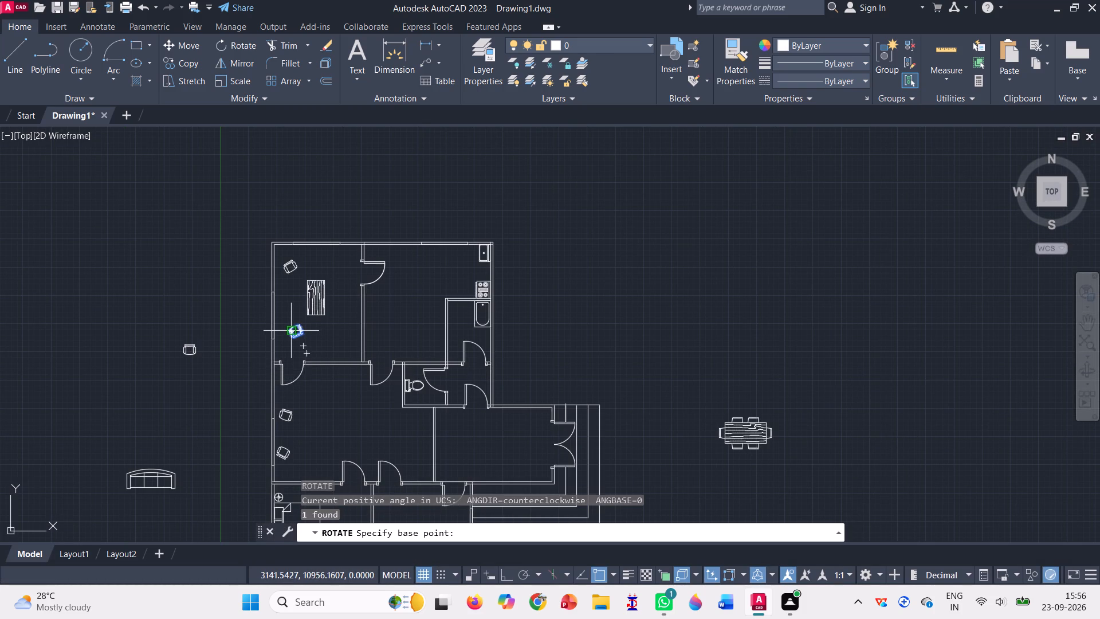
left_click(250, 52)
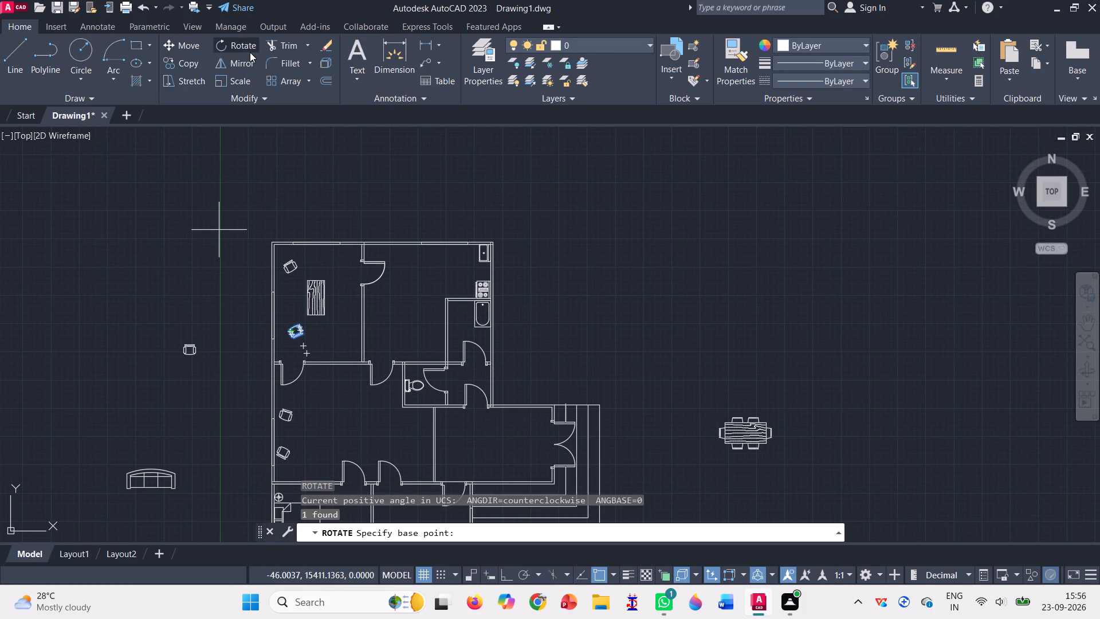
scroll(287, 409, "up", 3)
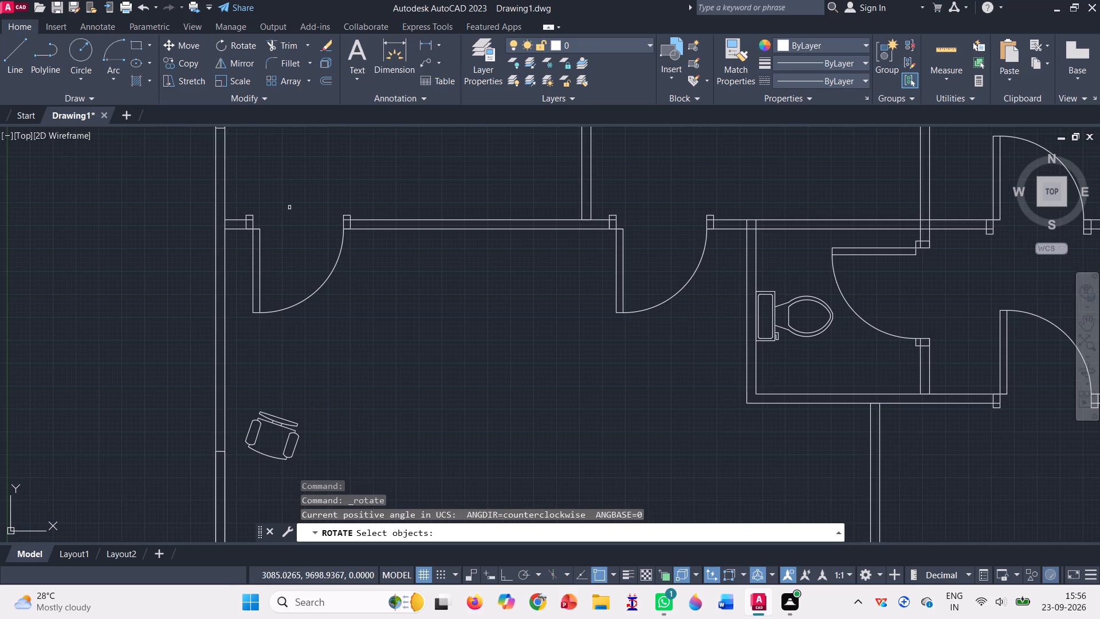
scroll(289, 207, "down", 4)
scroll(285, 165, "up", 4)
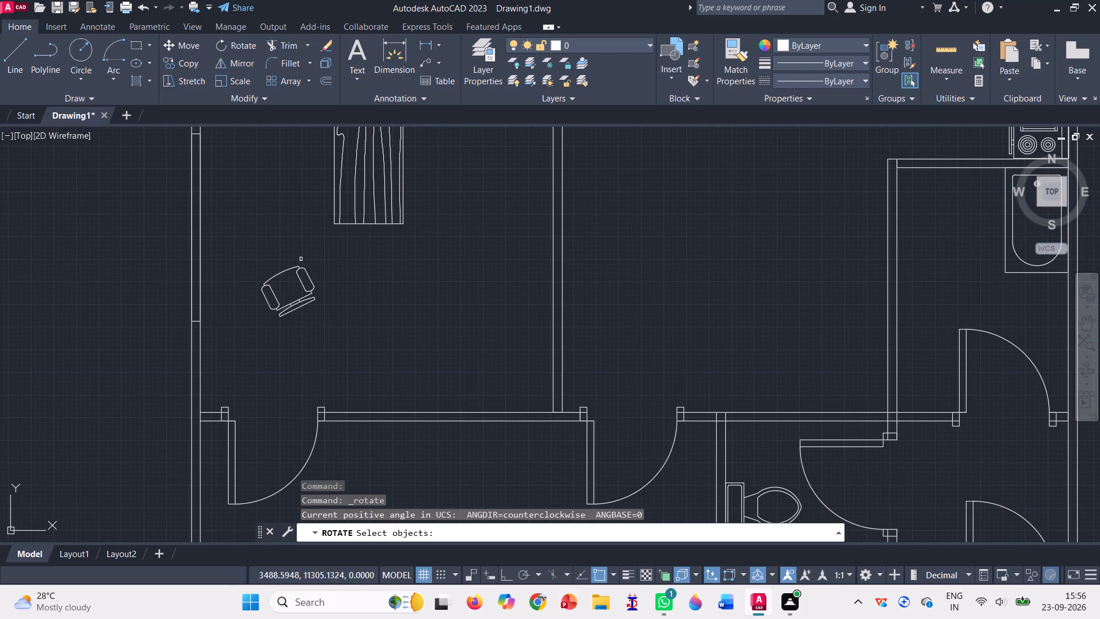
left_click(301, 271)
key("Return")
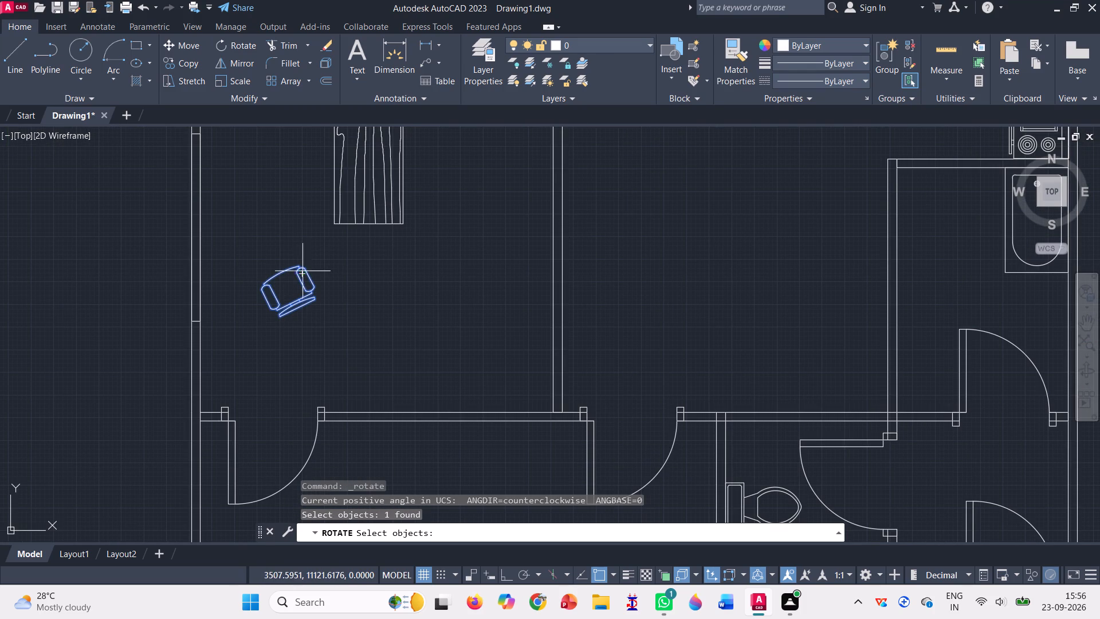
left_click(294, 263)
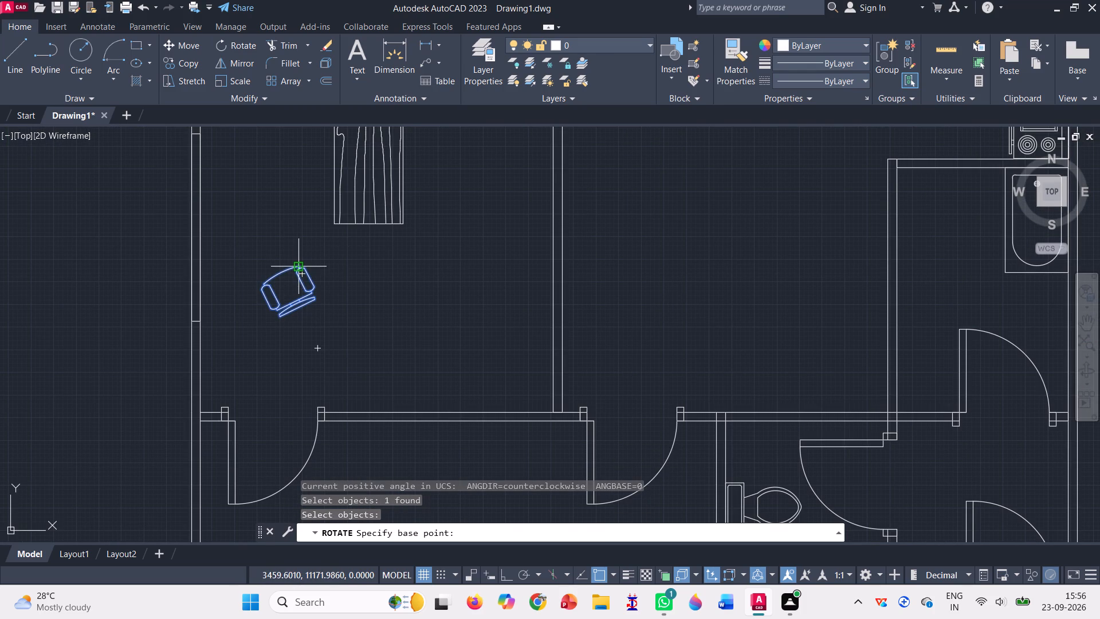
left_click(311, 289)
Rotate the sofa lying outside the plan's left wall around its right end.
scroll(219, 225, "down", 2)
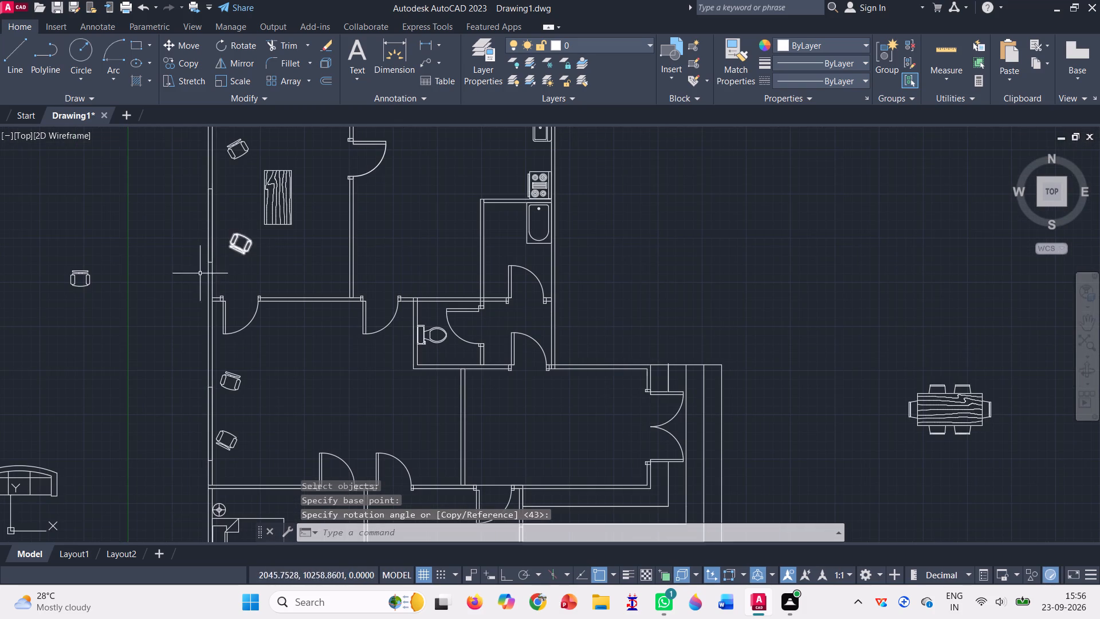
scroll(176, 317, "up", 1)
scroll(191, 309, "down", 3)
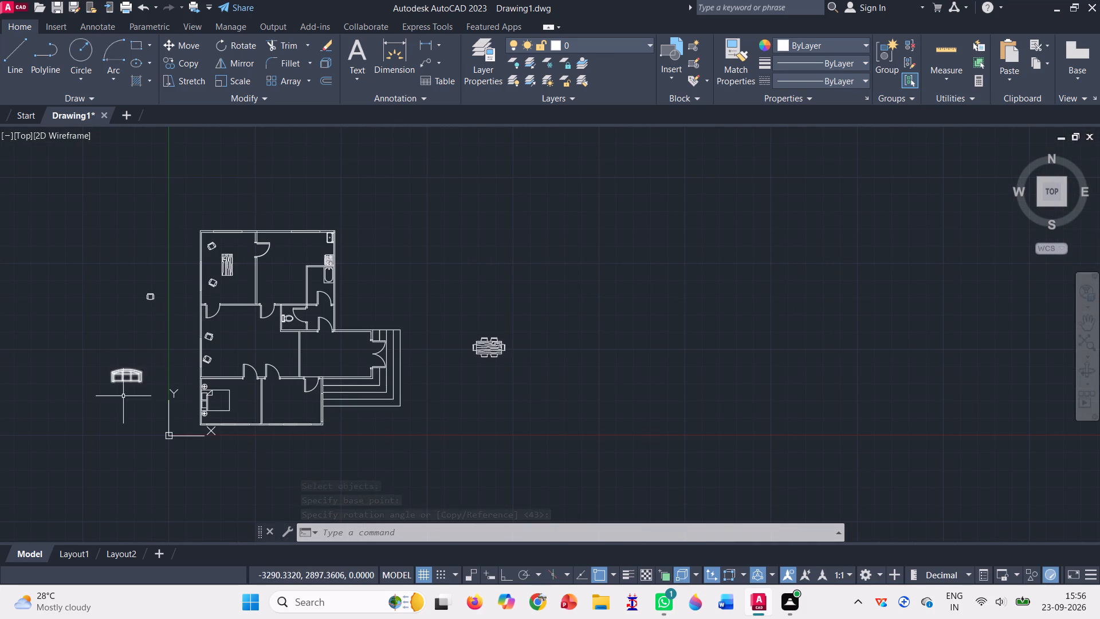
left_click_drag(105, 404, 175, 383)
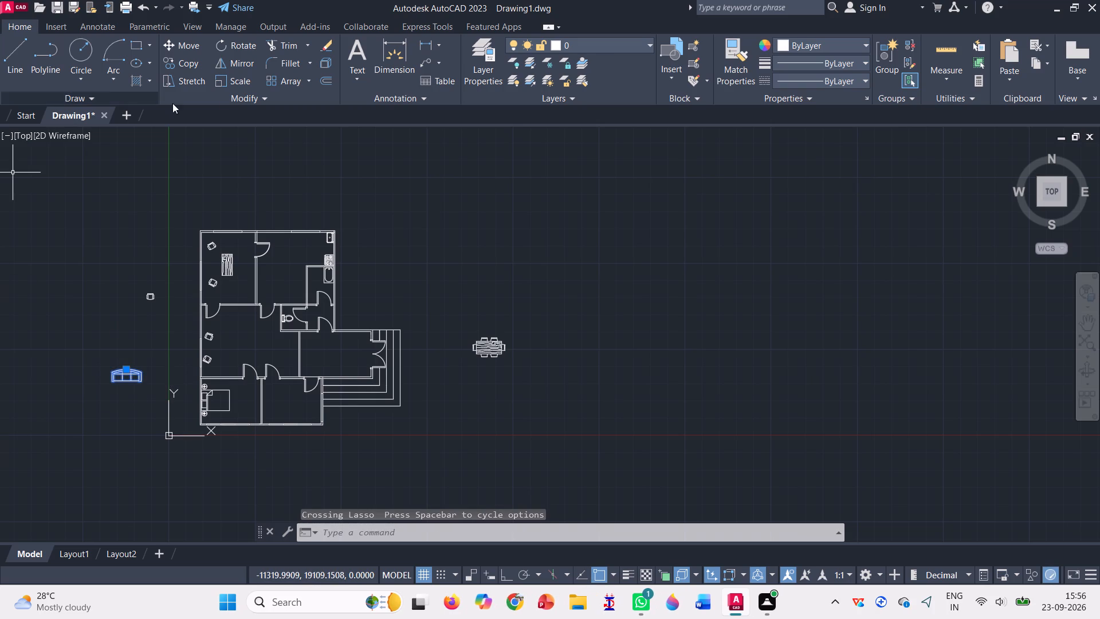
left_click(257, 42)
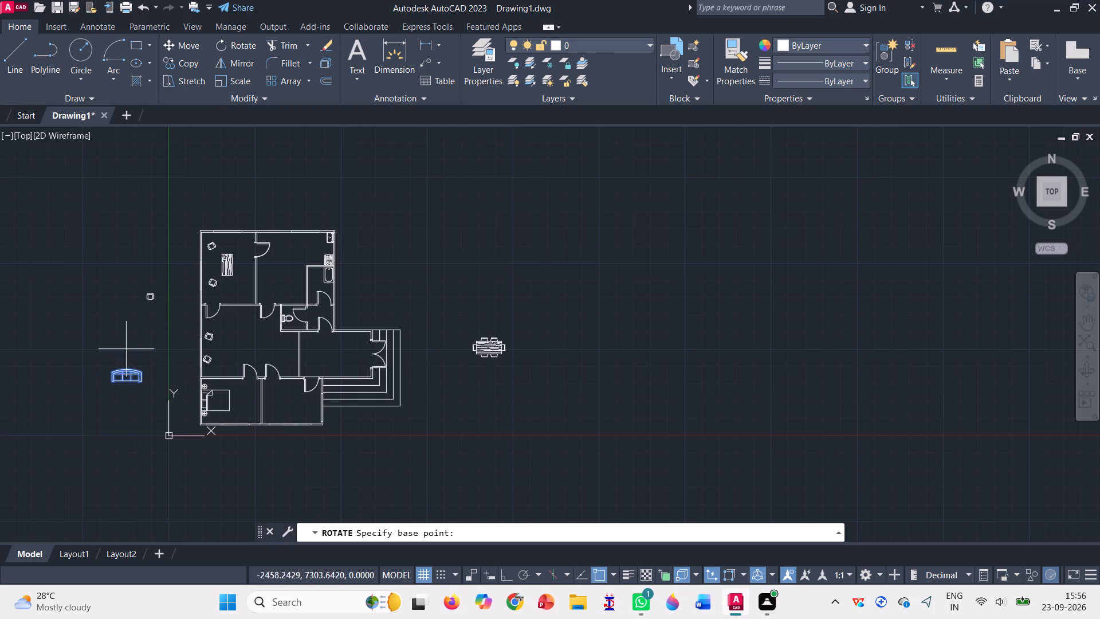
left_click(141, 371)
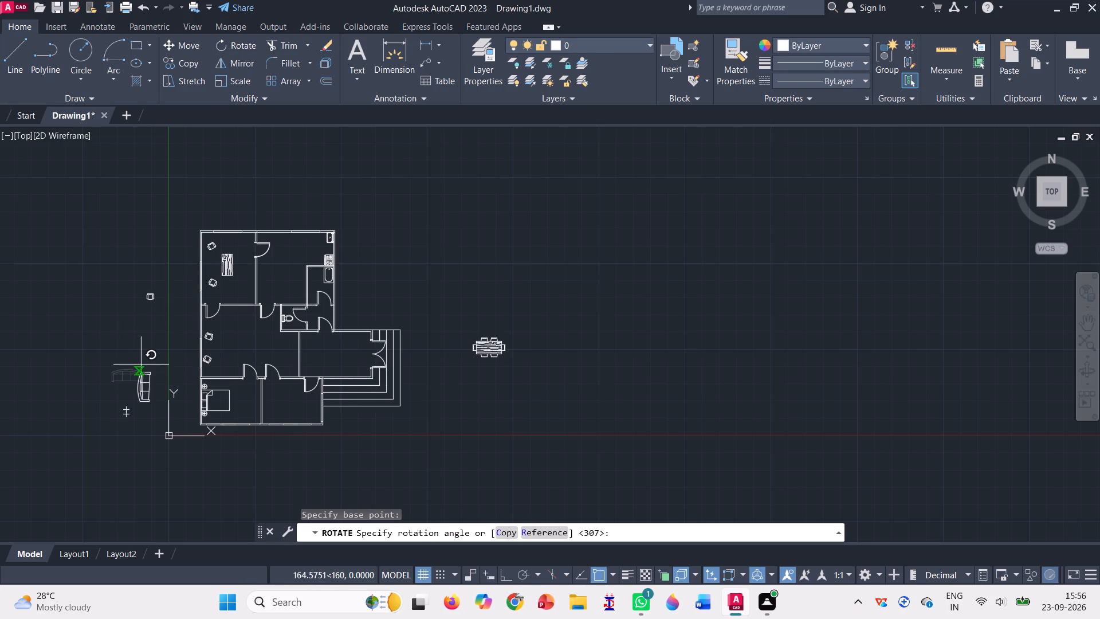
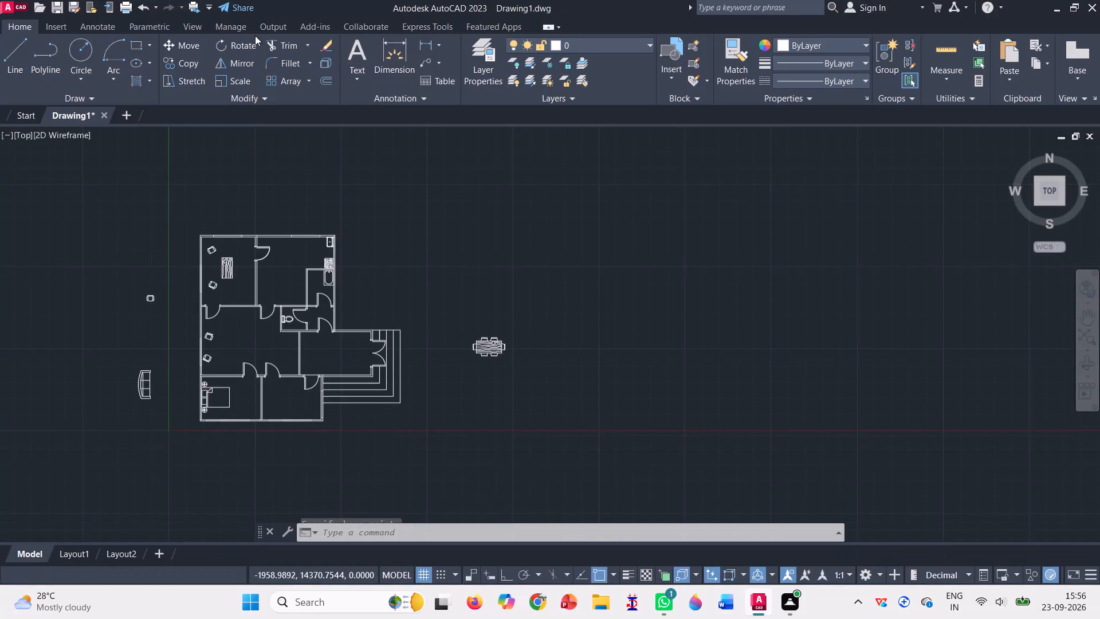
Move the sofa from outside the plan into the upper-left room, between the outer wall and the wooden table.
left_click(185, 42)
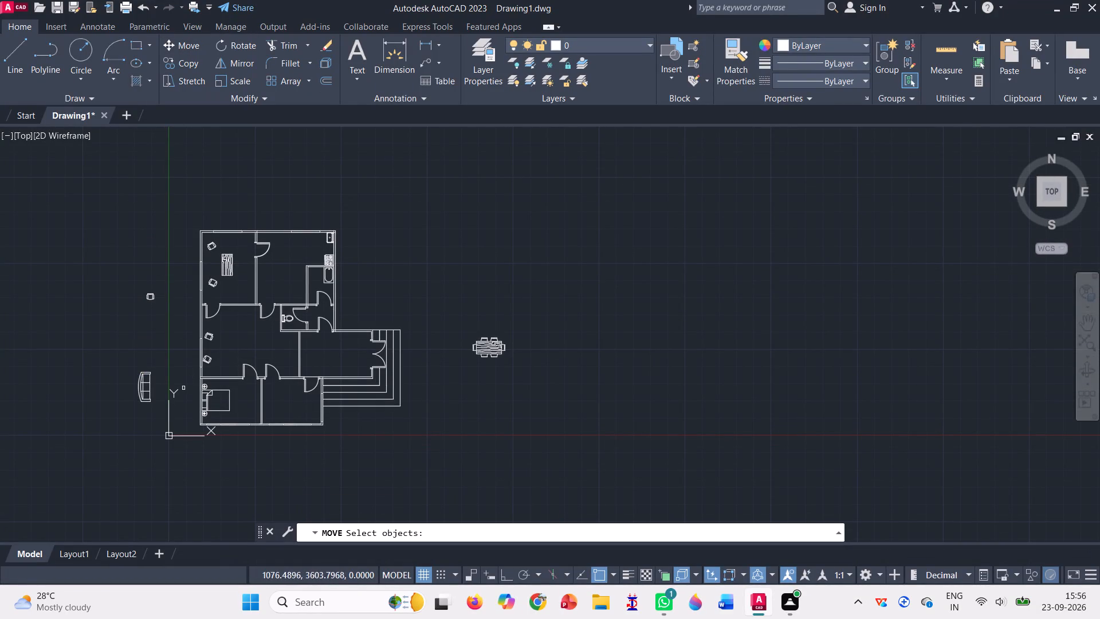
left_click_drag(161, 410, 151, 348)
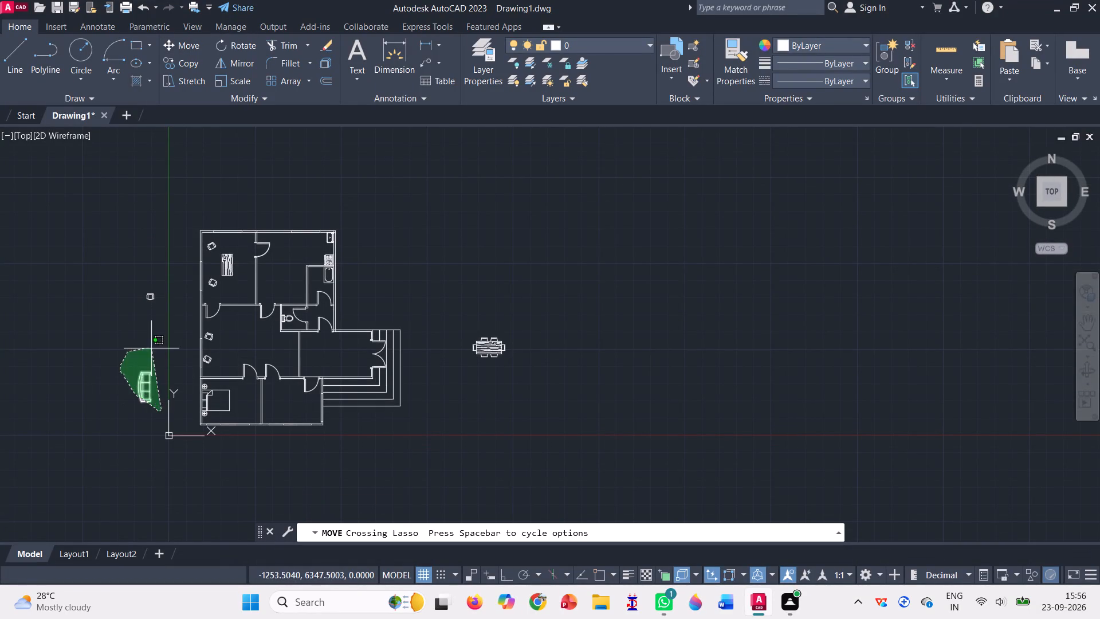
scroll(151, 369, "up", 1)
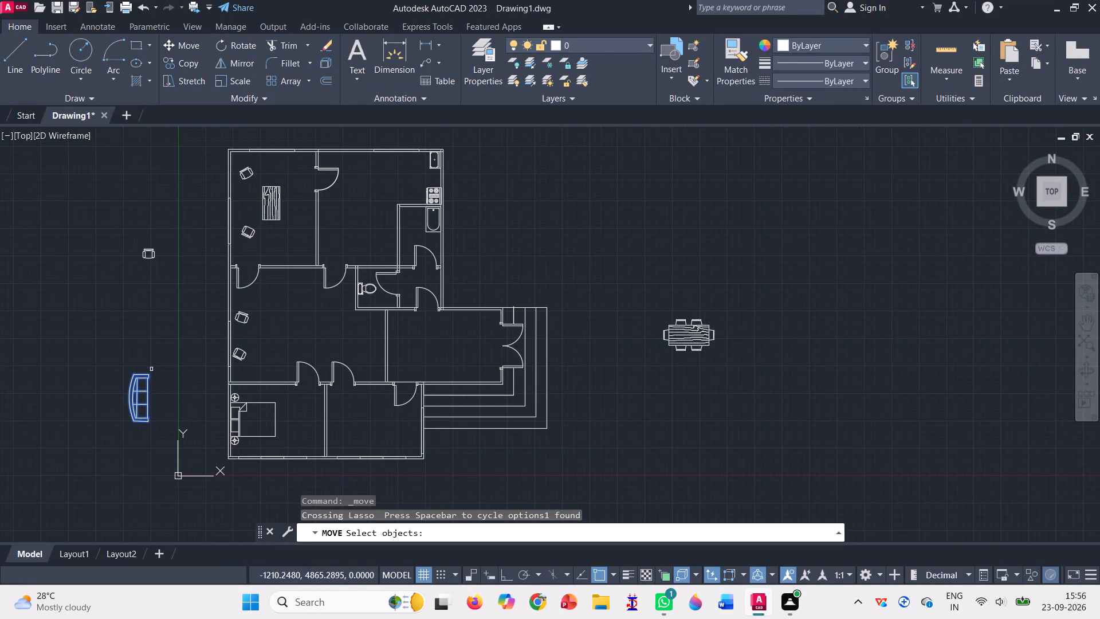
scroll(150, 369, "up", 2)
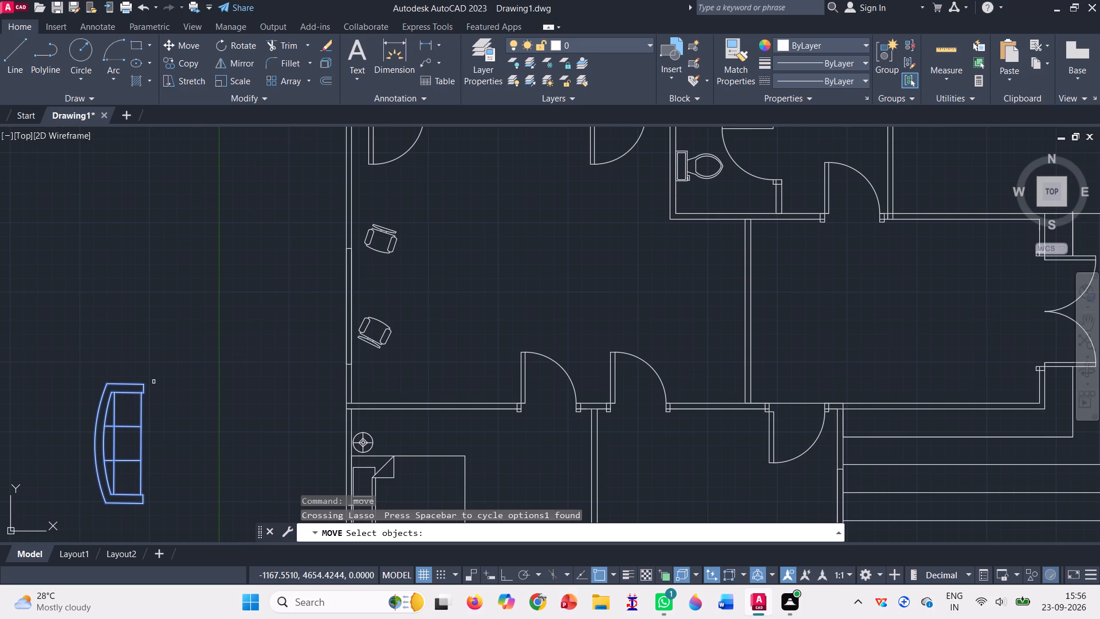
key("Return")
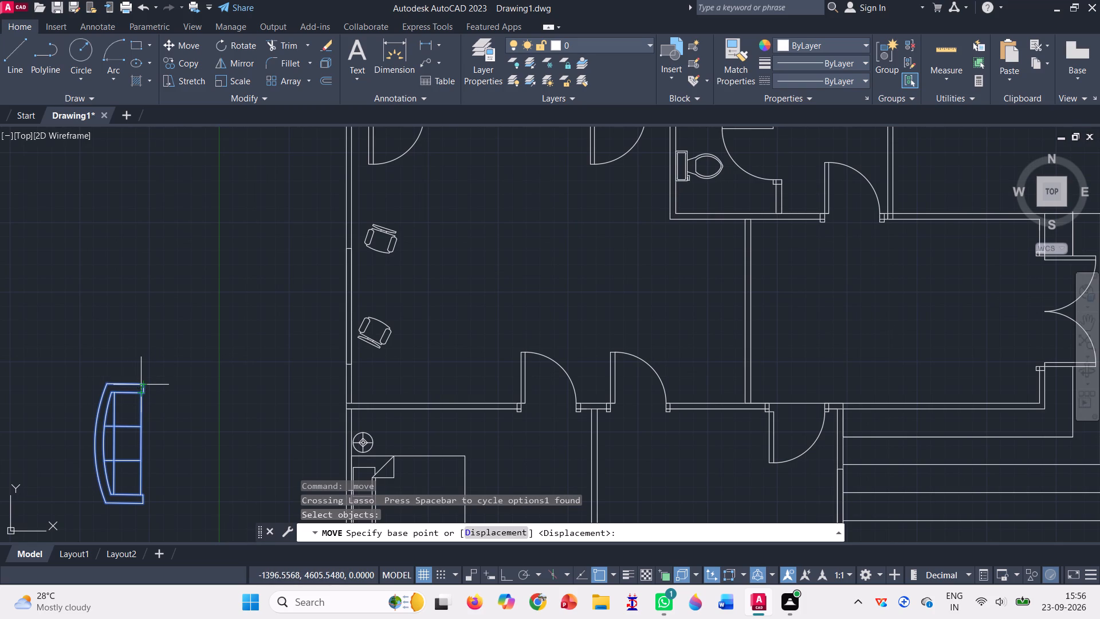
left_click(142, 382)
scroll(223, 317, "down", 4)
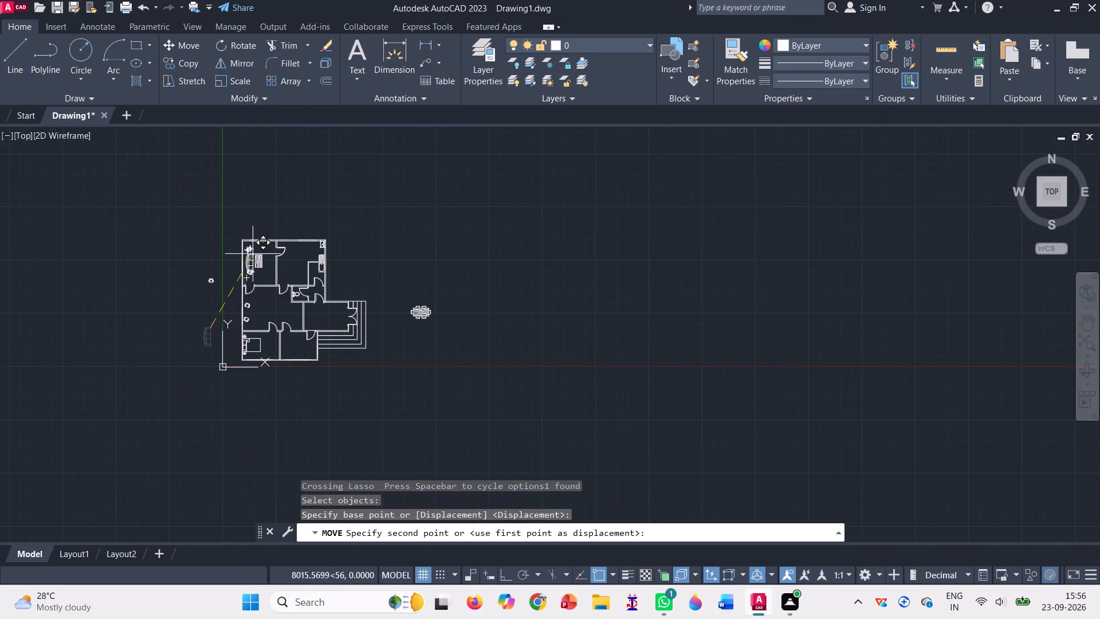
scroll(250, 236, "up", 4)
scroll(272, 210, "down", 3)
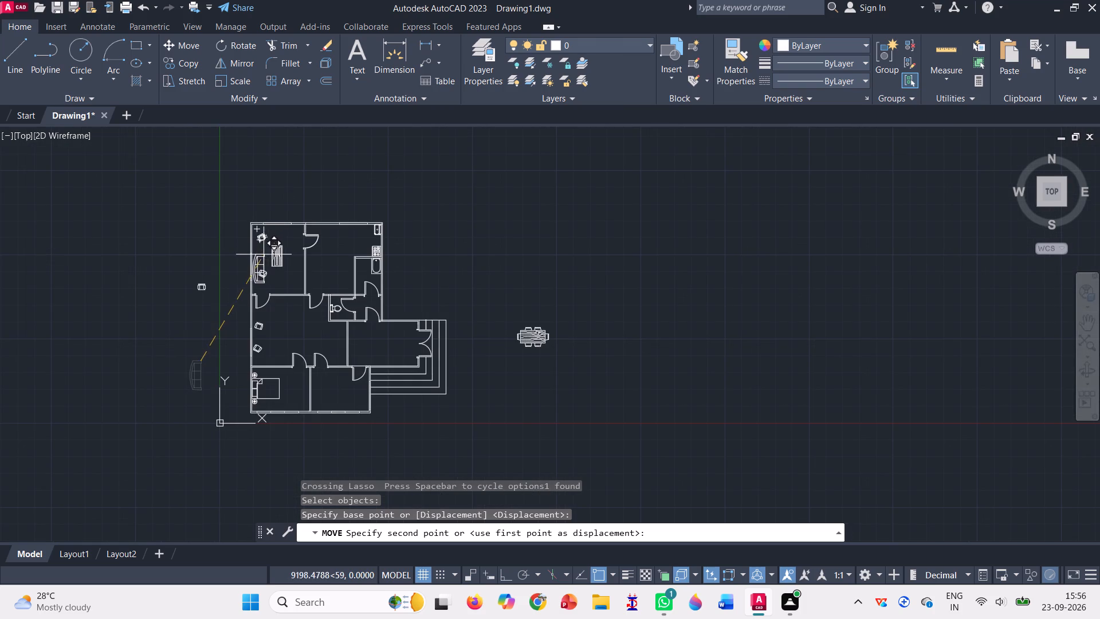
scroll(264, 254, "up", 5)
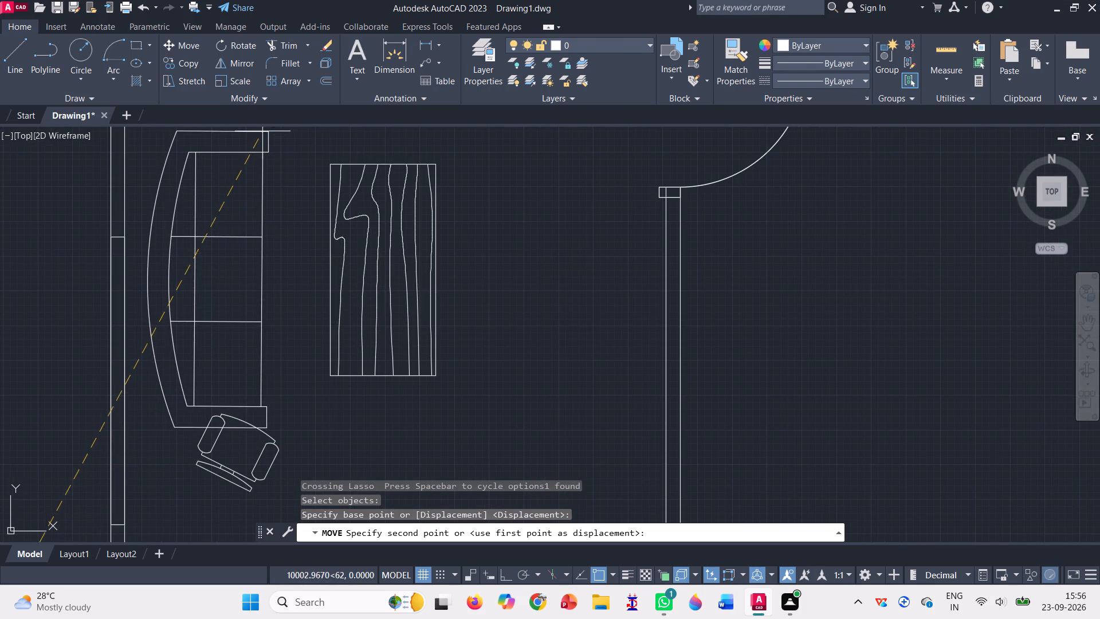
scroll(250, 136, "down", 2)
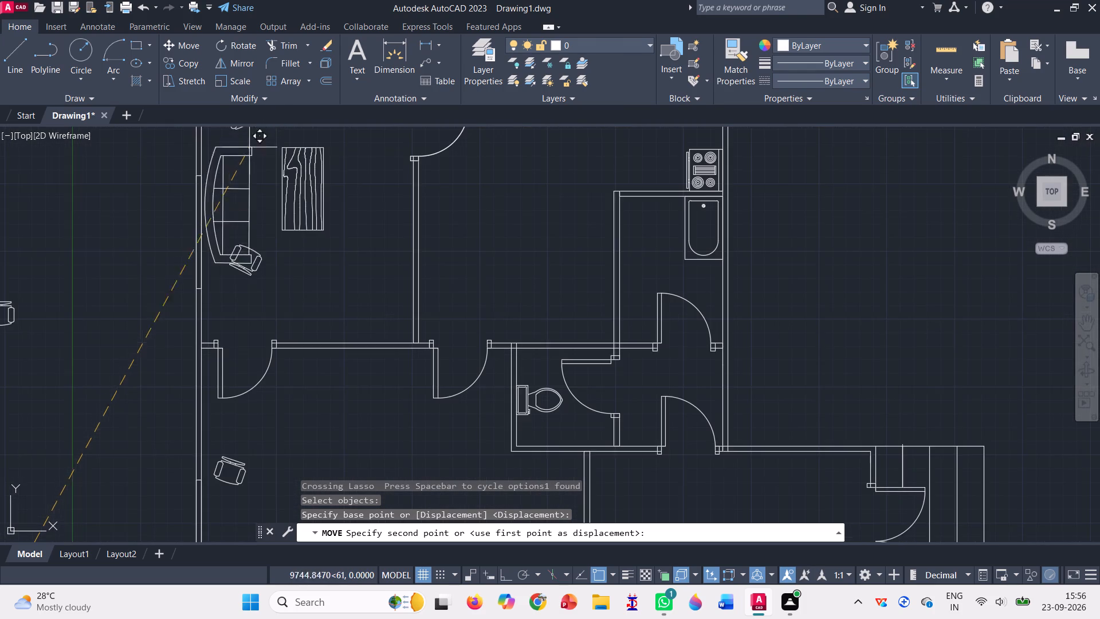
scroll(297, 233, "down", 1)
scroll(275, 145, "up", 2)
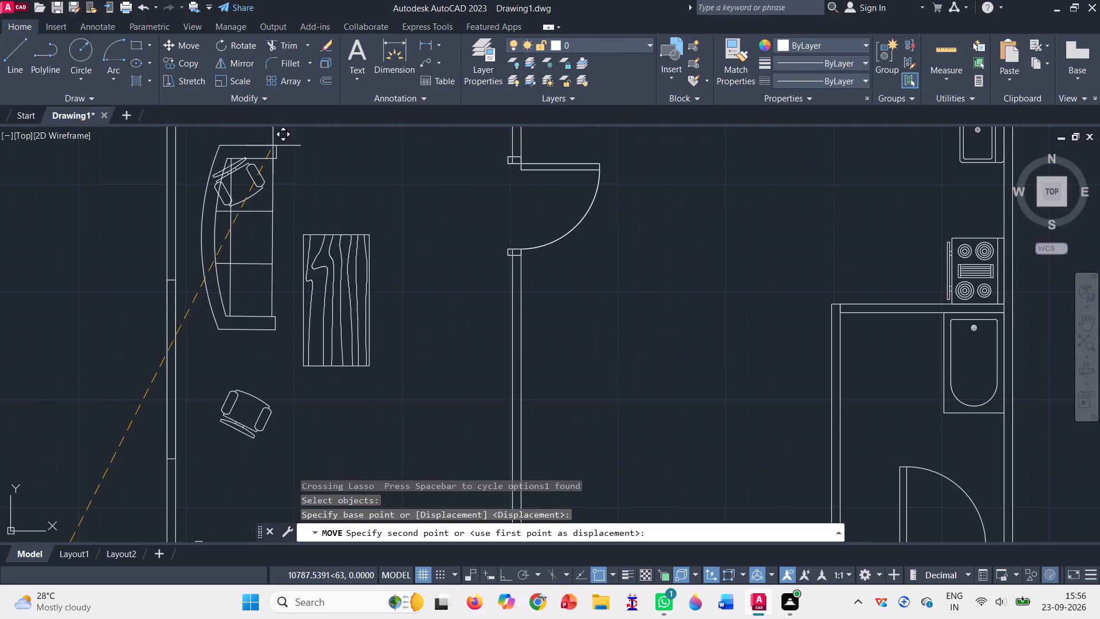
left_click(261, 196)
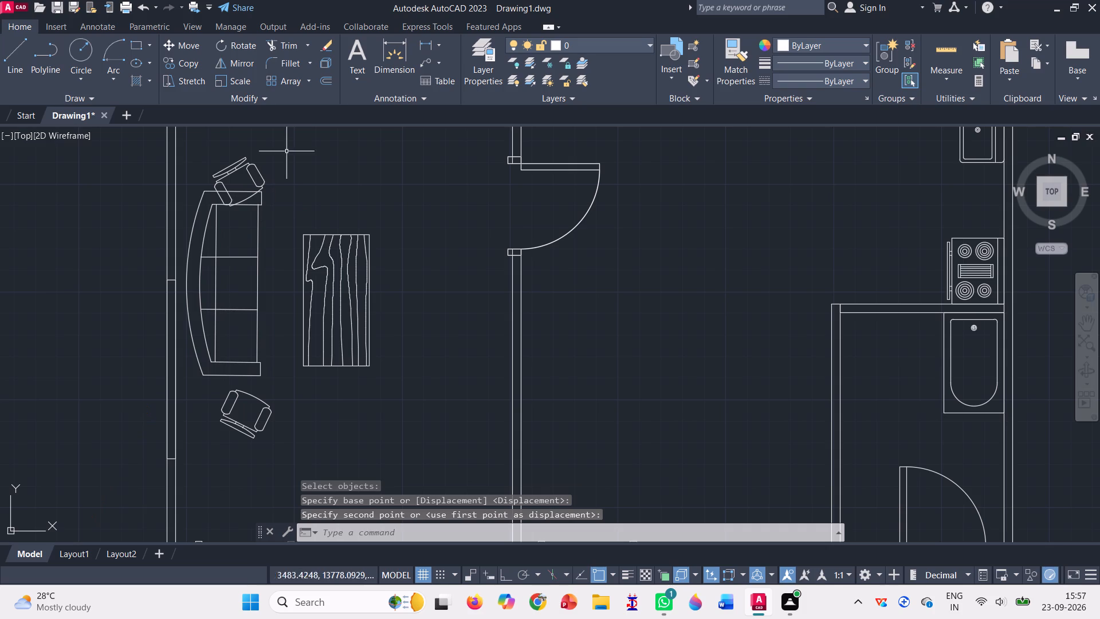
Move the upper chair in the upper-left room up and to the right, clear of the sofa's top end.
left_click(188, 45)
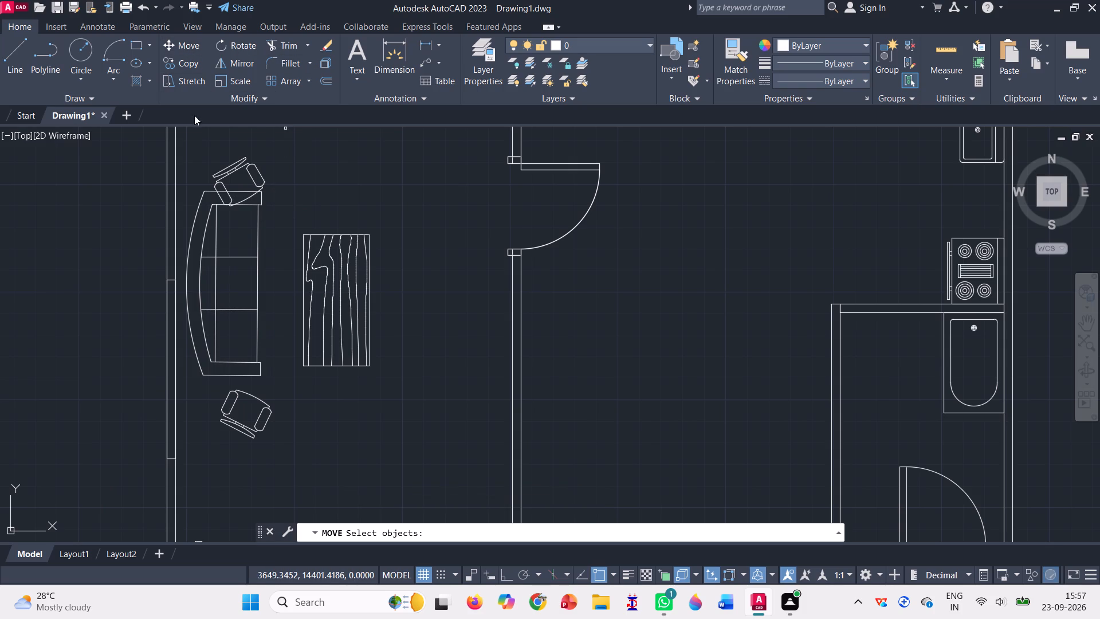
left_click(236, 164)
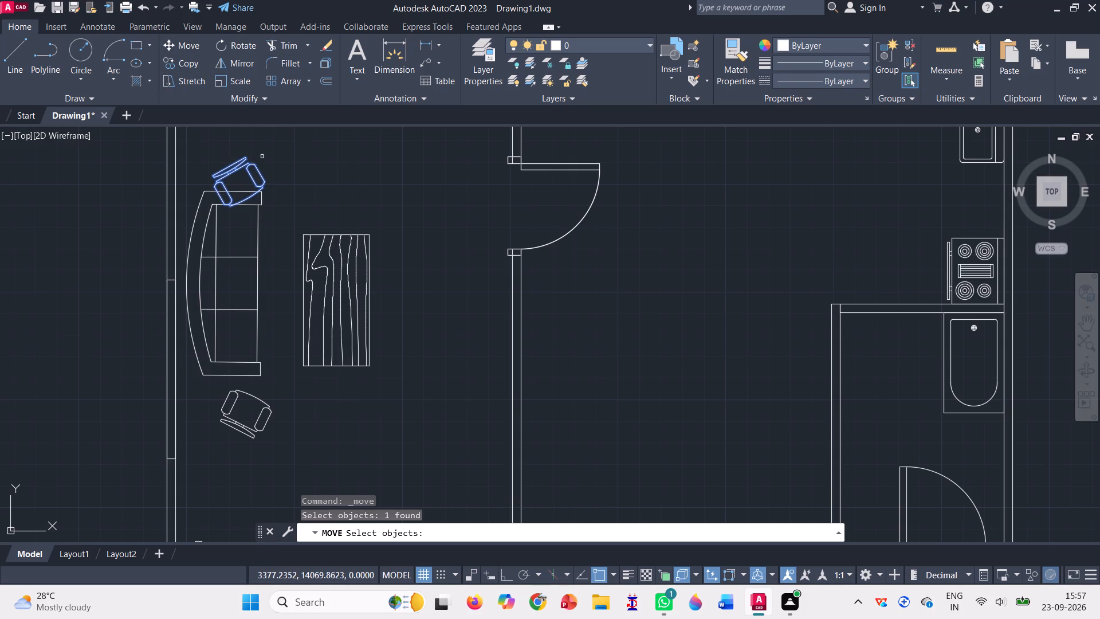
key("Return")
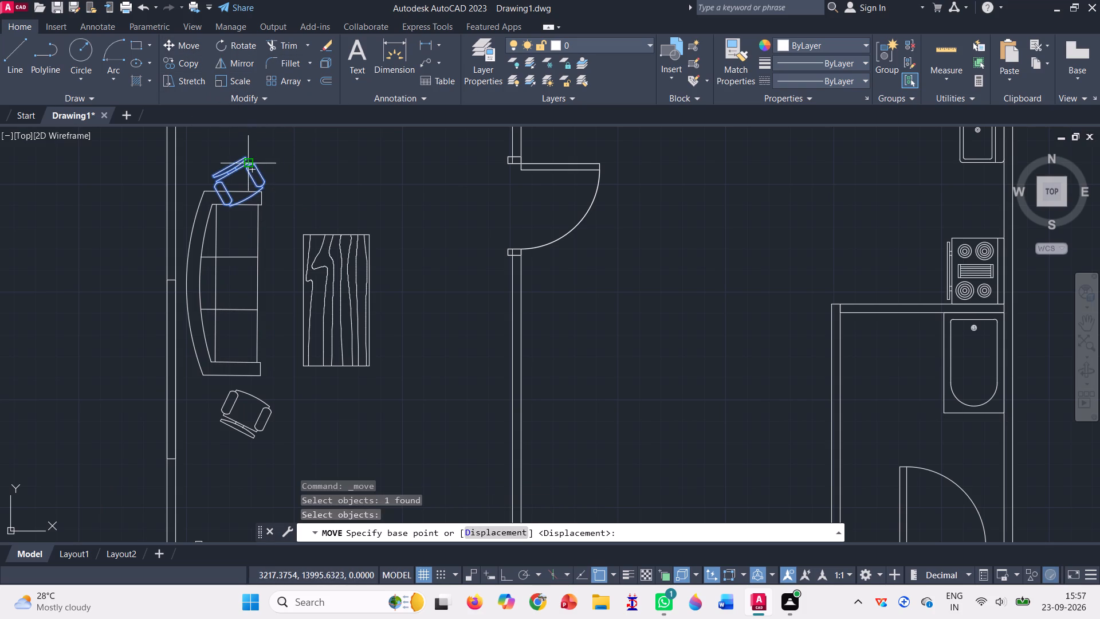
left_click(253, 166)
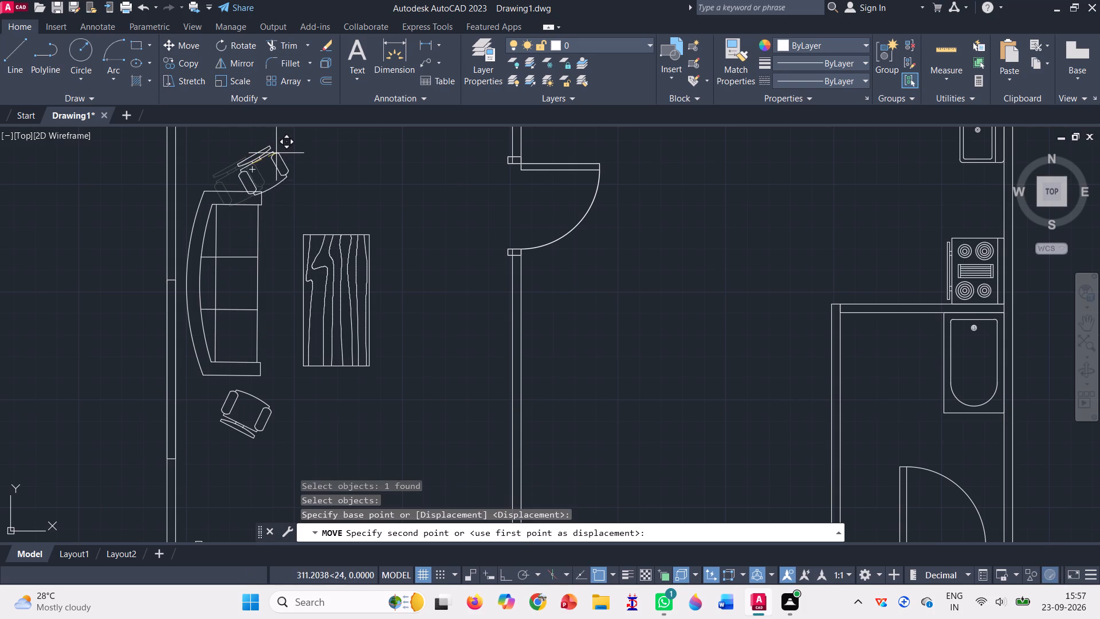
left_click(309, 132)
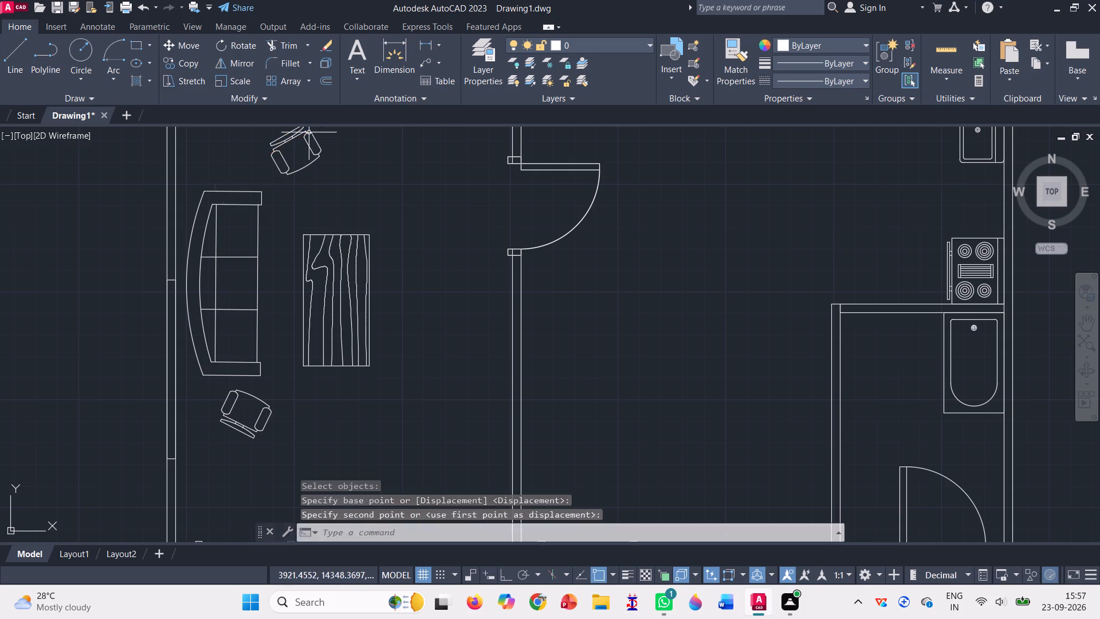
Move the chair below the sofa to the right, towards the lower end of the wooden table.
left_click(202, 48)
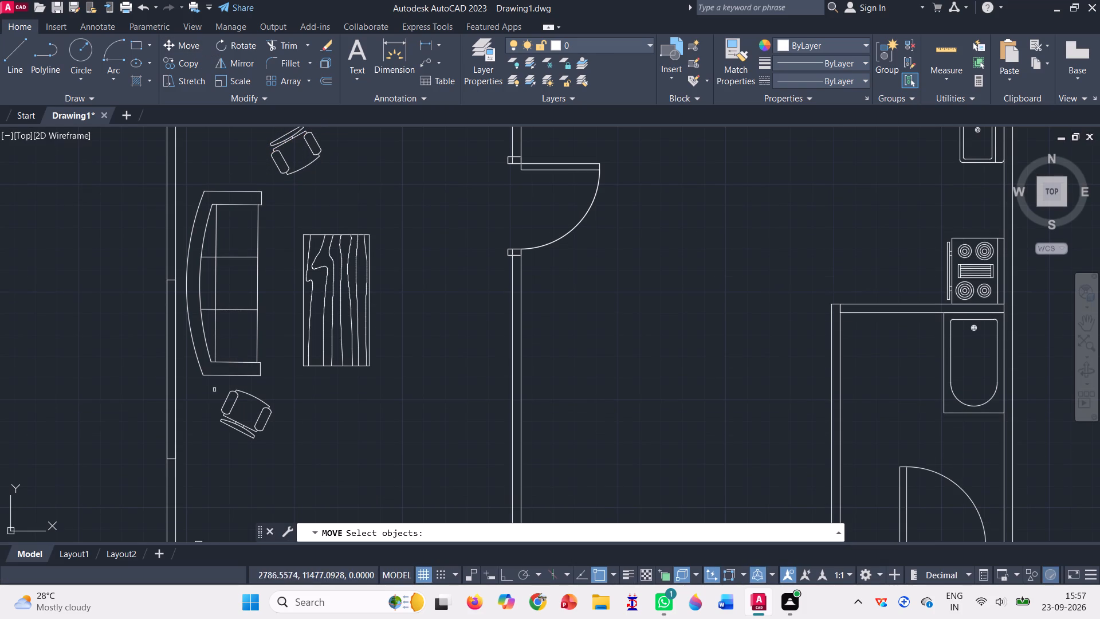
left_click(229, 419)
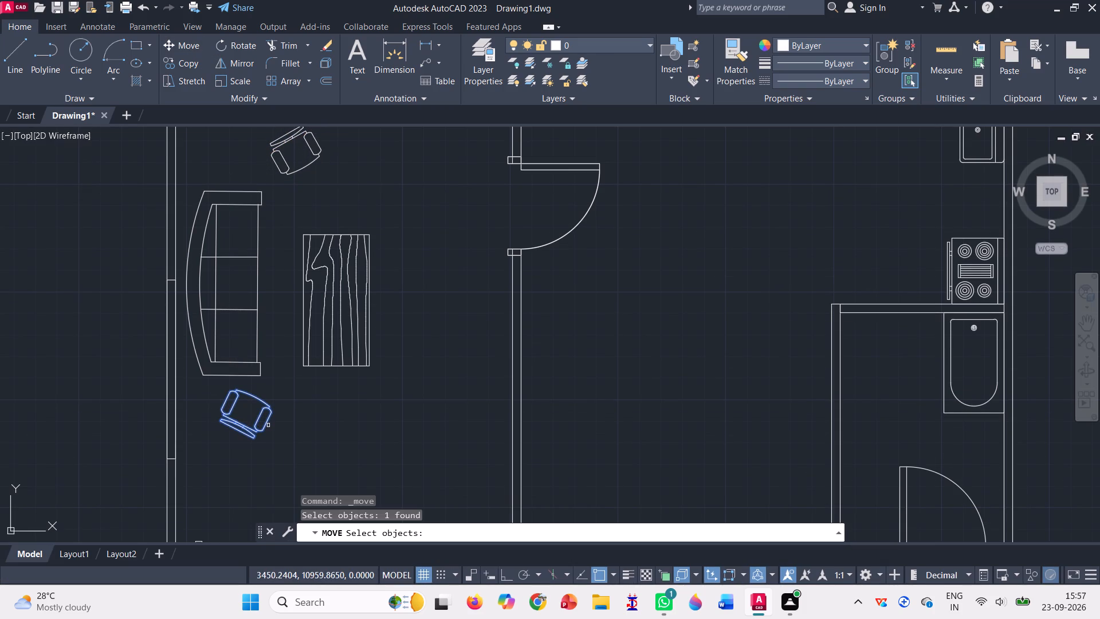
key("Return")
left_click(268, 425)
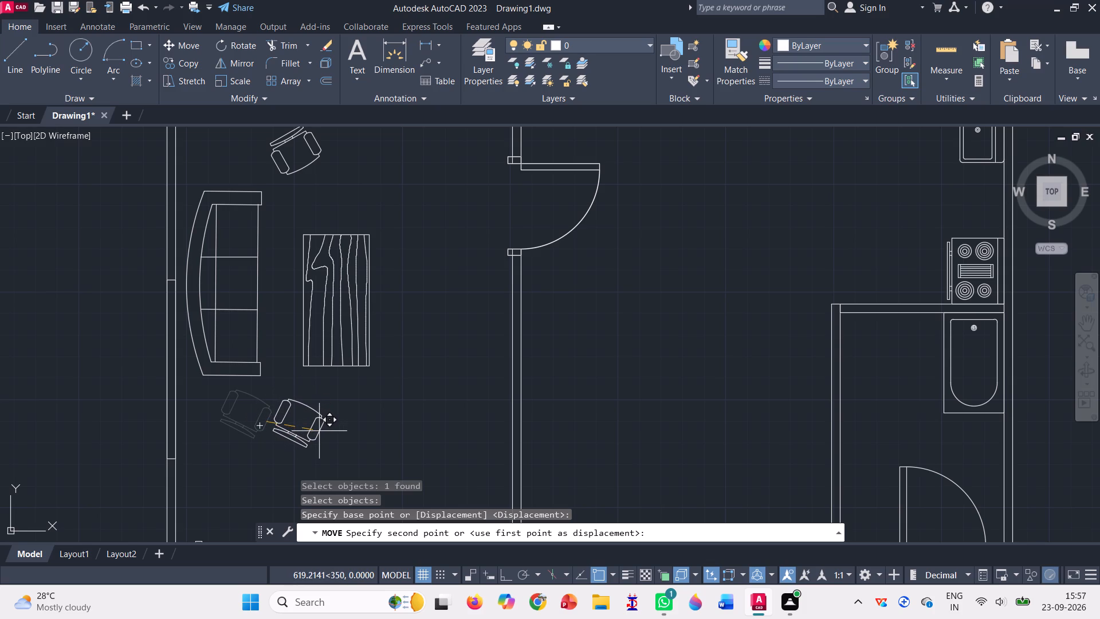
left_click(311, 430)
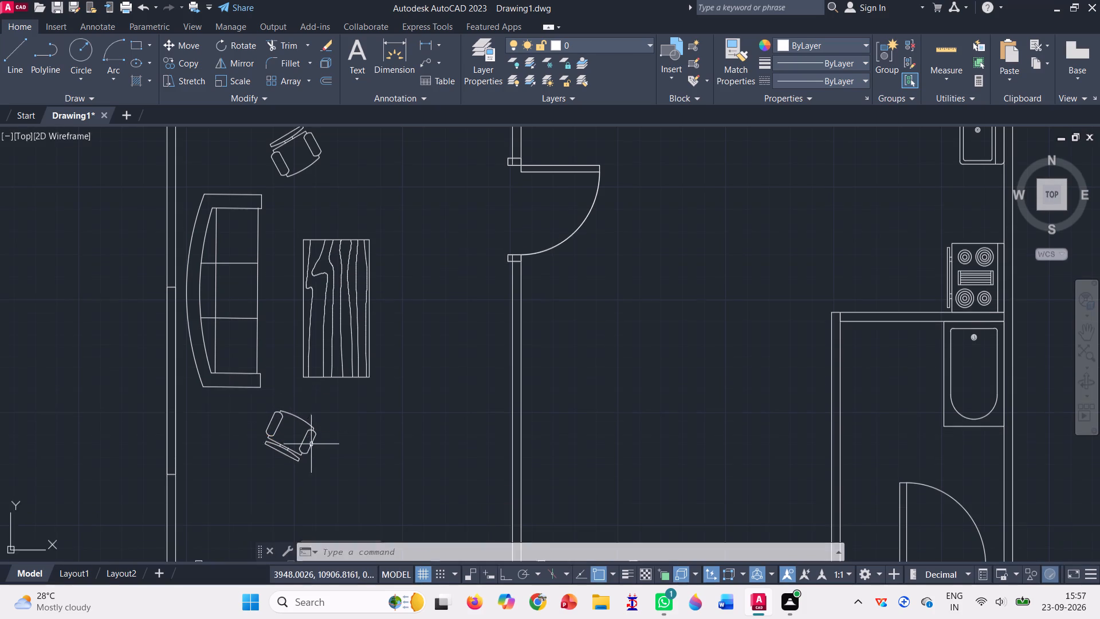
Rotate the upper chair along the middle-left room's outer wall by about 46 degrees around its lower-right corner.
scroll(360, 353, "down", 4)
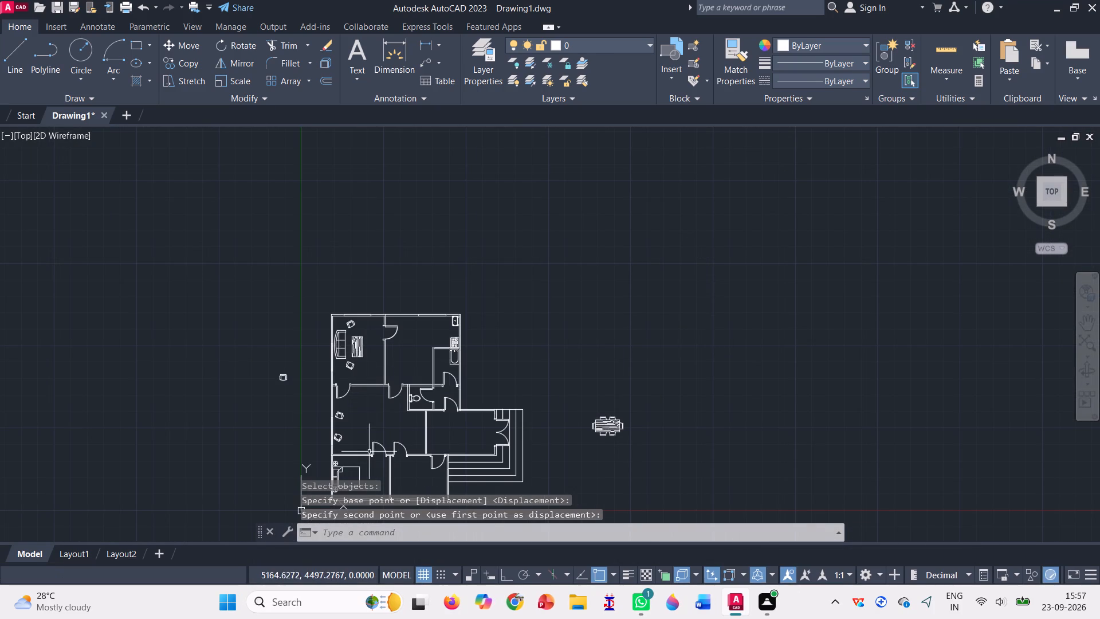
scroll(369, 452, "up", 2)
scroll(312, 429, "up", 1)
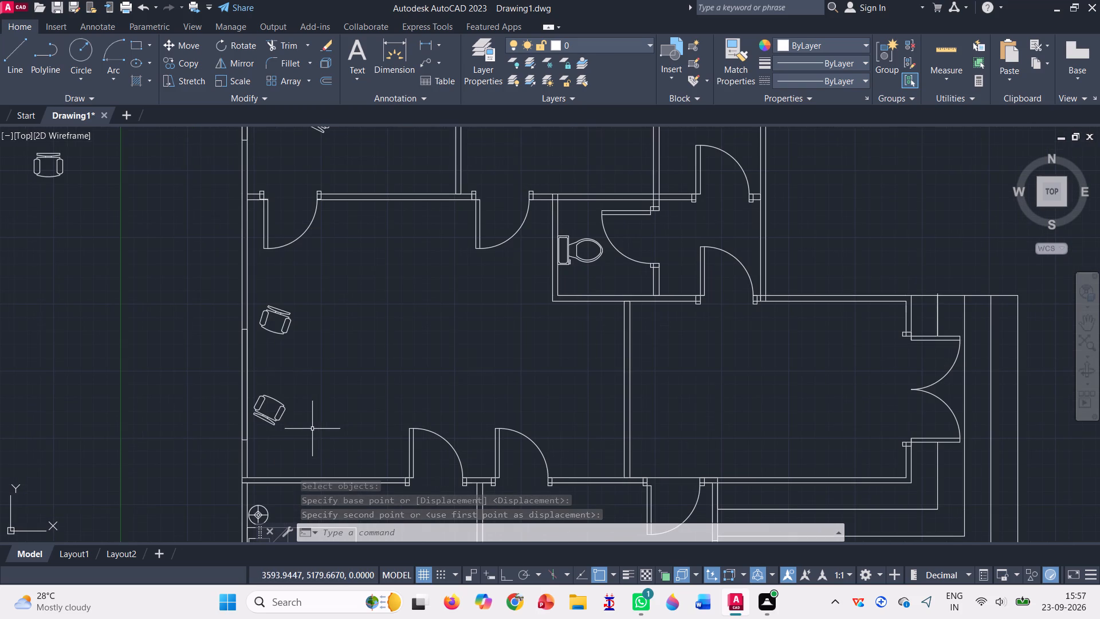
left_click(235, 46)
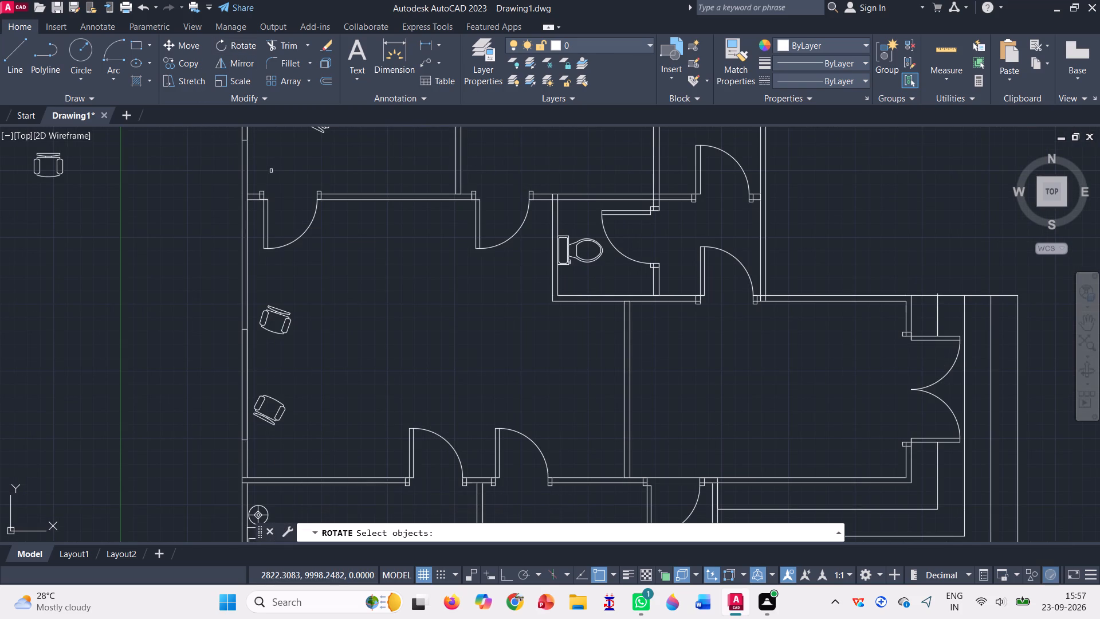
left_click(289, 332)
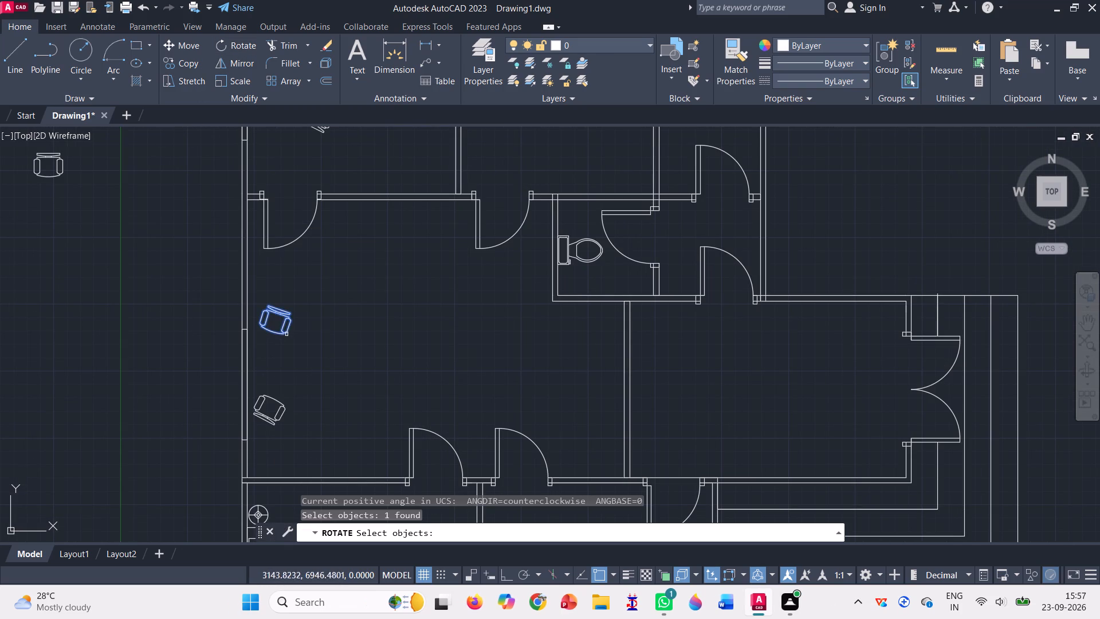
key("Return")
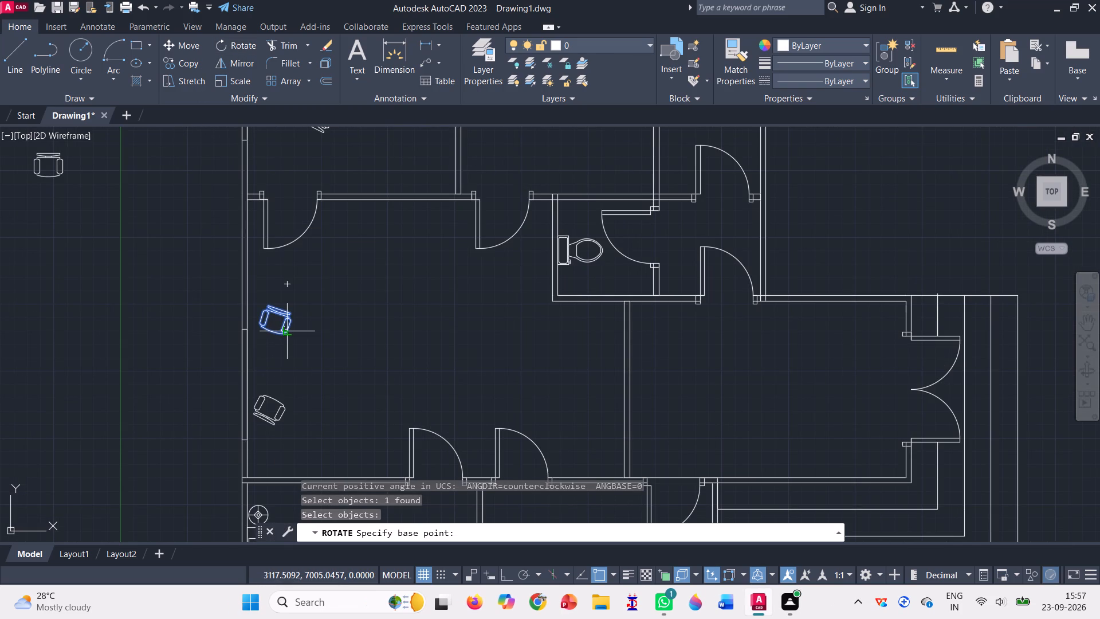
left_click(289, 331)
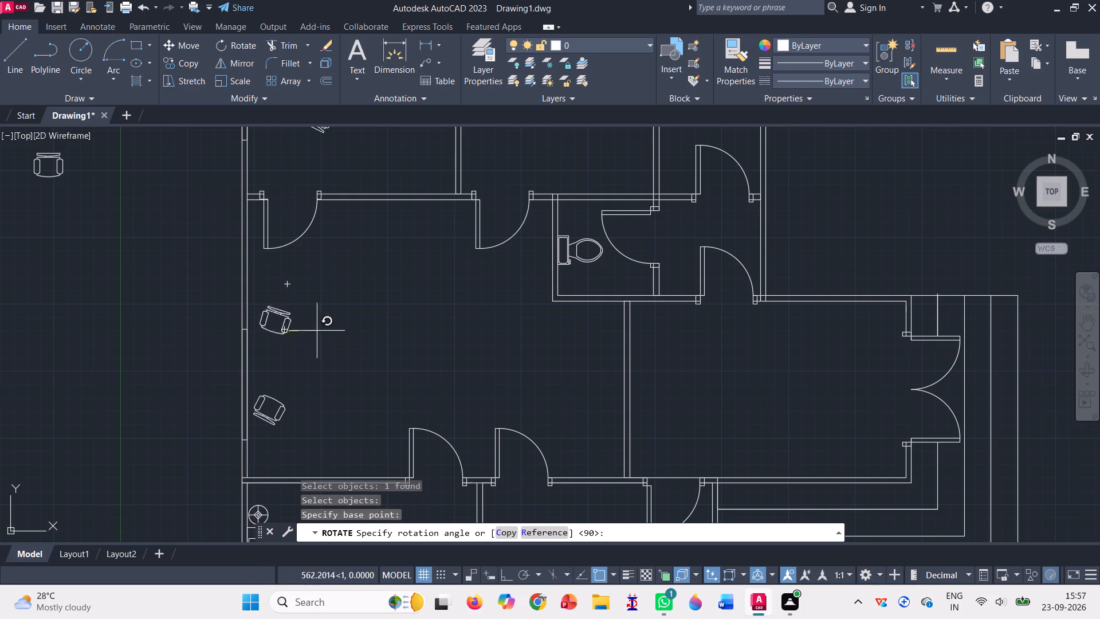
left_click(321, 296)
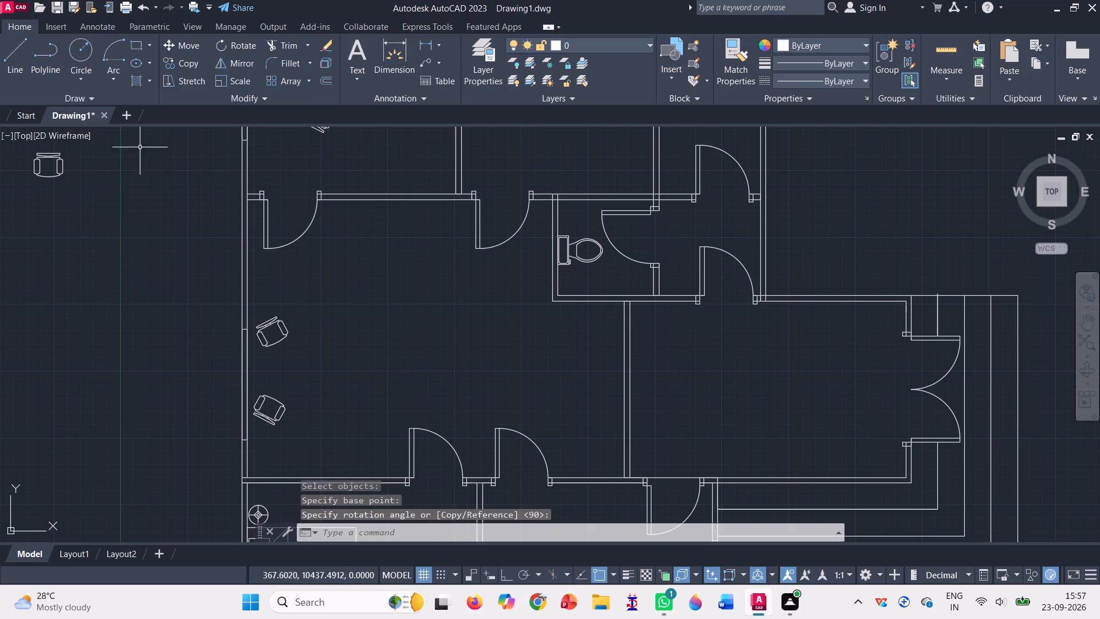
Insert the Desk - 30 x 60 in. block from DesignCenter's Home - Space Planner drawing beside the plan, outside the middle-left room.
key("ctrl+2")
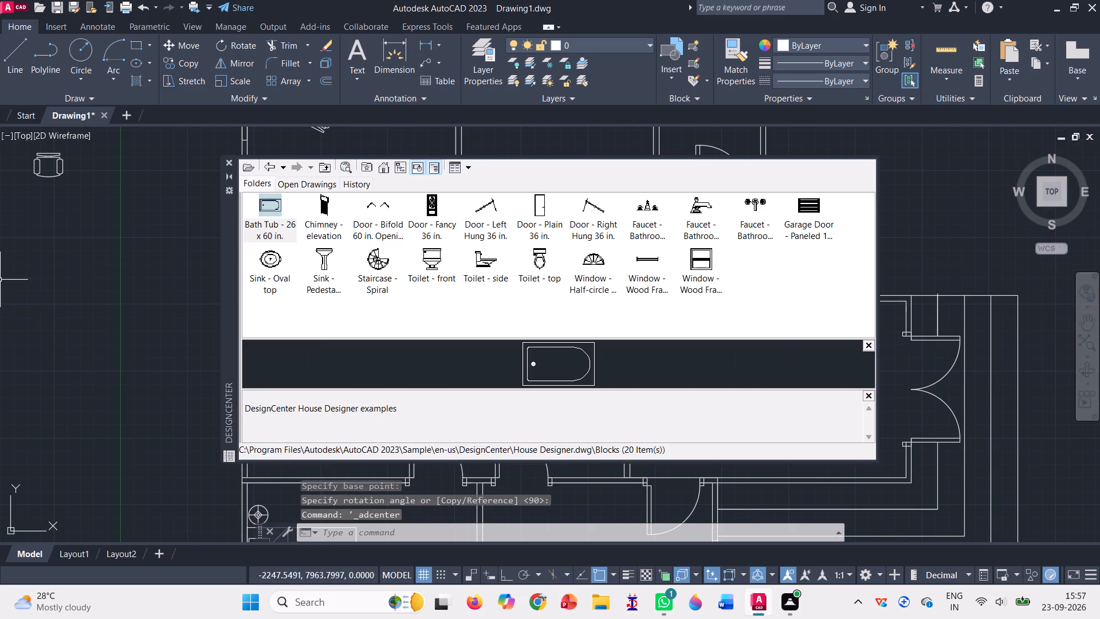
left_click(274, 164)
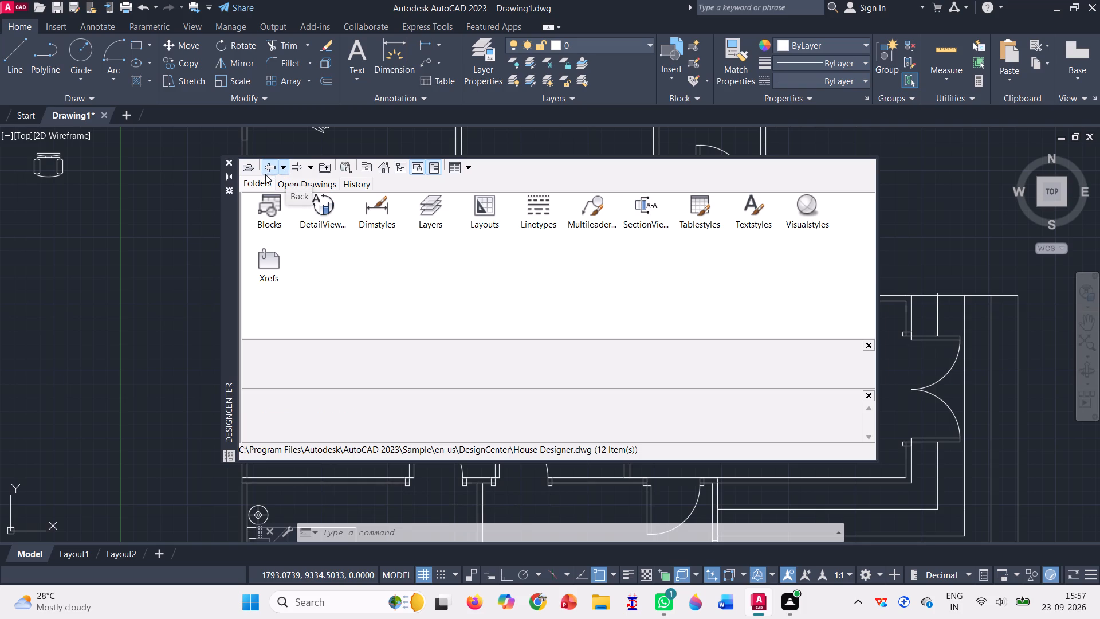
left_click(276, 166)
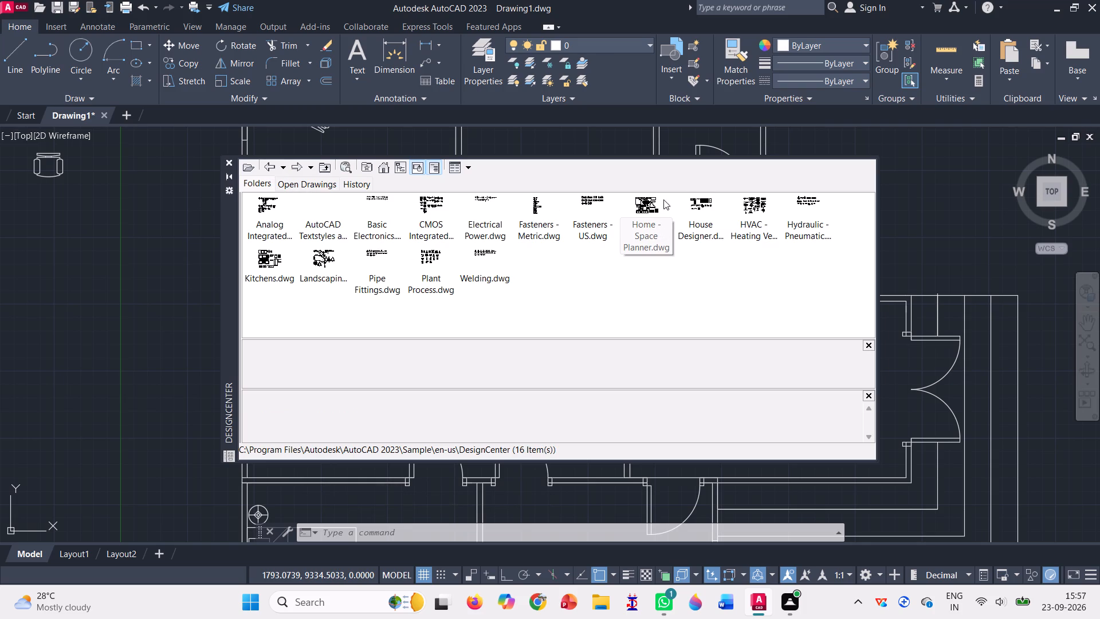
left_click(646, 209)
left_click(646, 209)
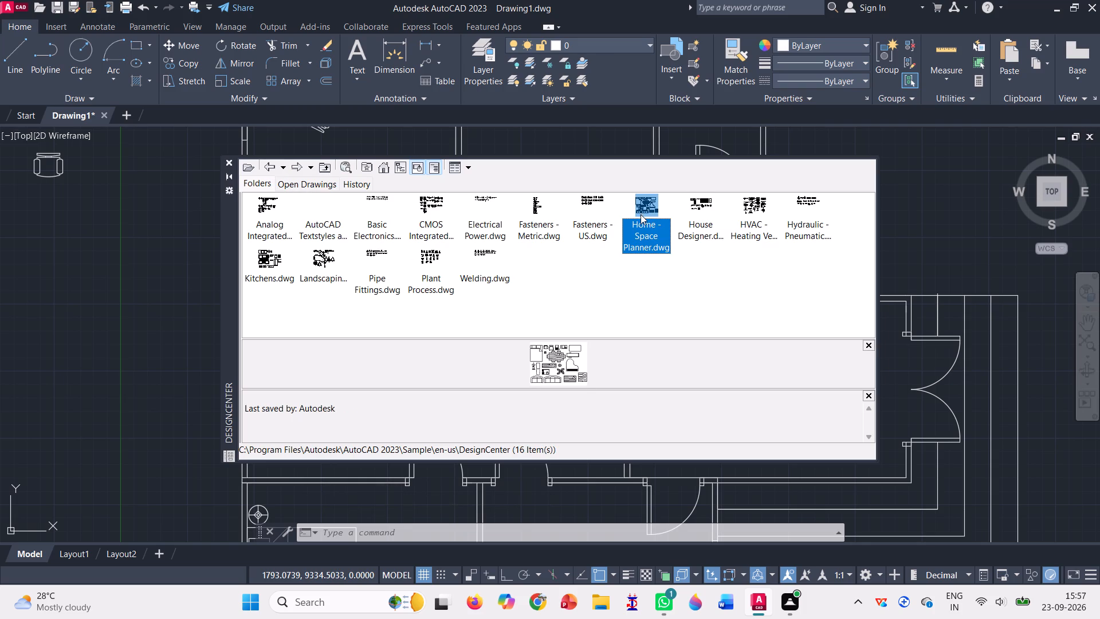
double_click(652, 198)
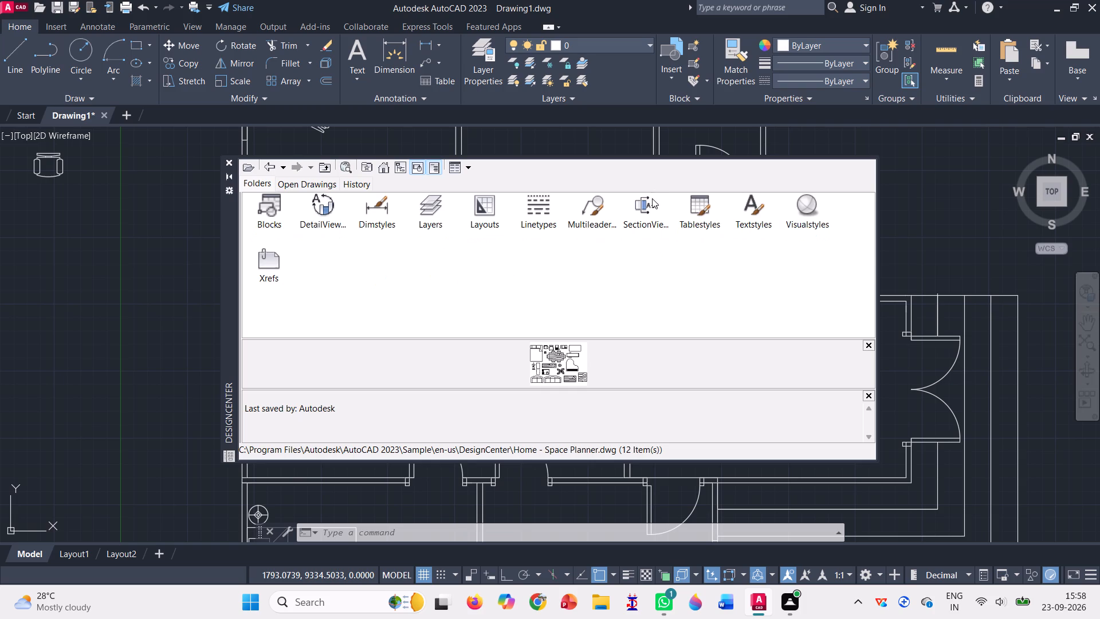
double_click(273, 199)
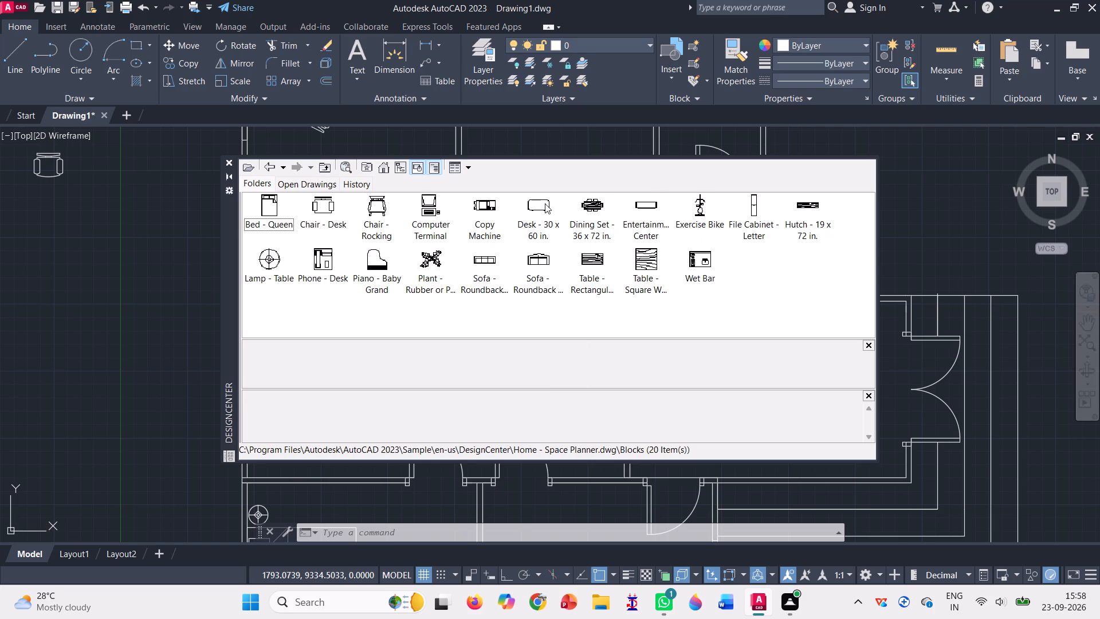
left_click(545, 203)
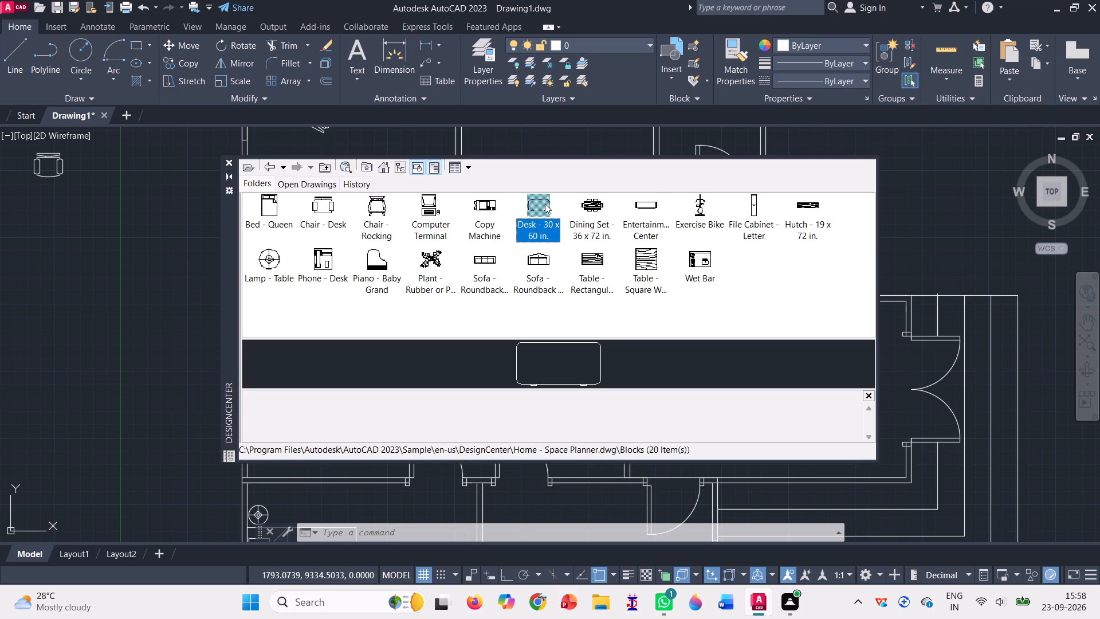
double_click(545, 203)
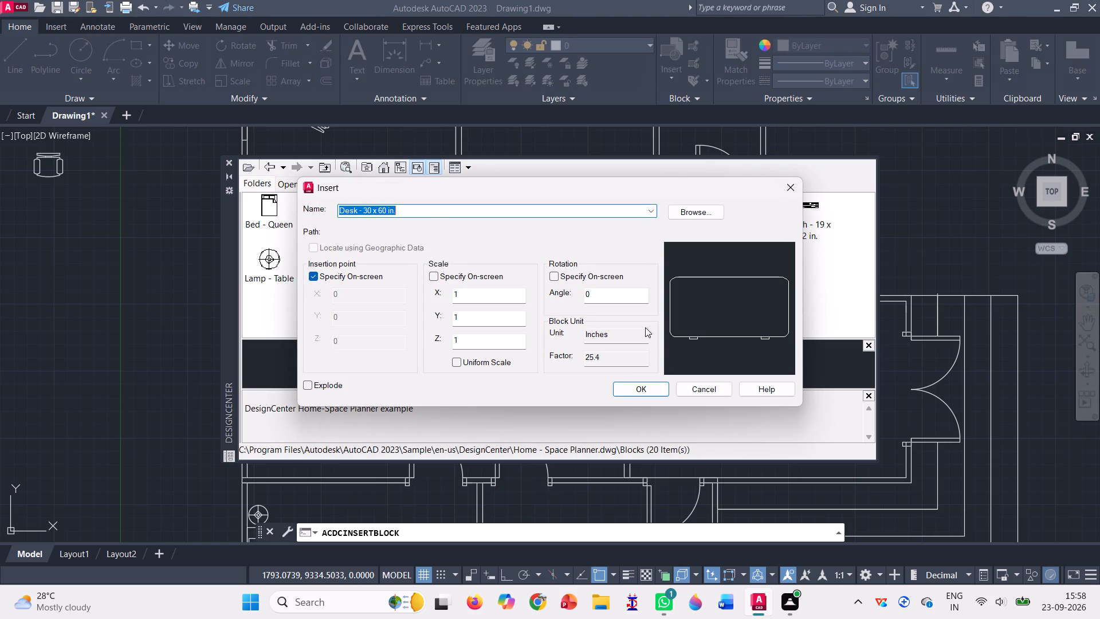
left_click(632, 393)
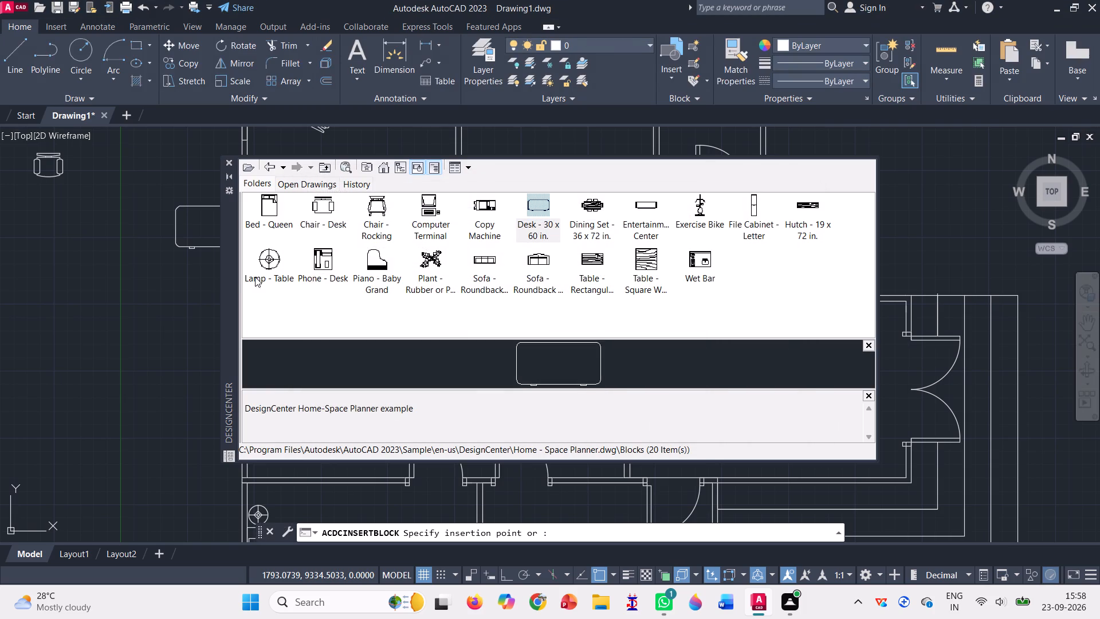
left_click(136, 238)
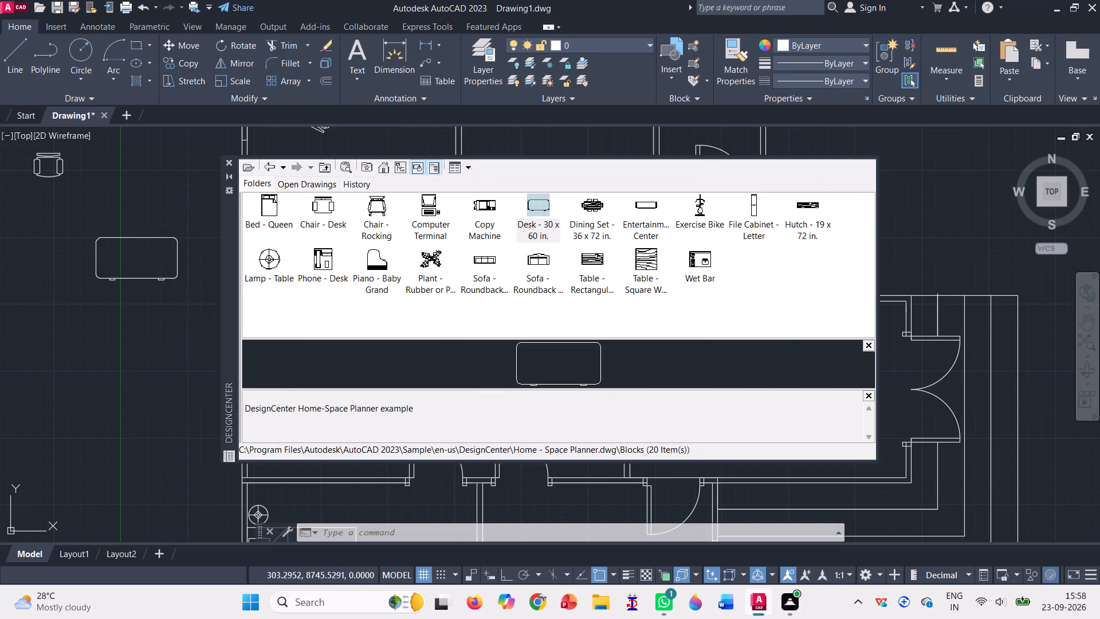
left_click(229, 160)
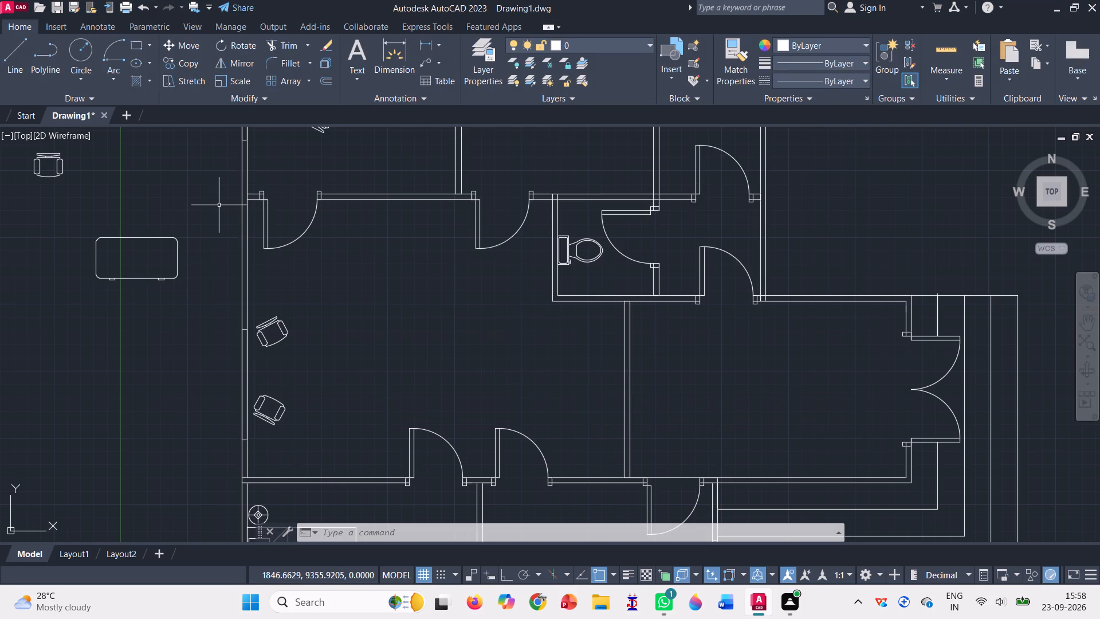
Delete the leftover chair lying outside the plan, above the desk.
scroll(110, 280, "down", 1)
left_click_drag(24, 178, 42, 180)
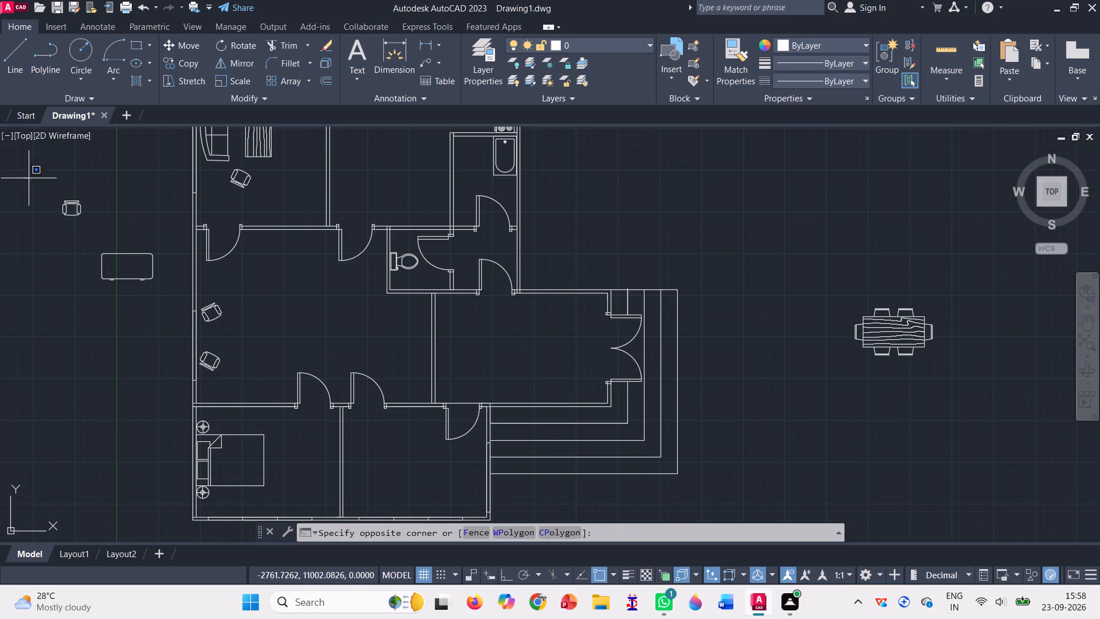
left_click_drag(42, 180, 64, 258)
key("Delete")
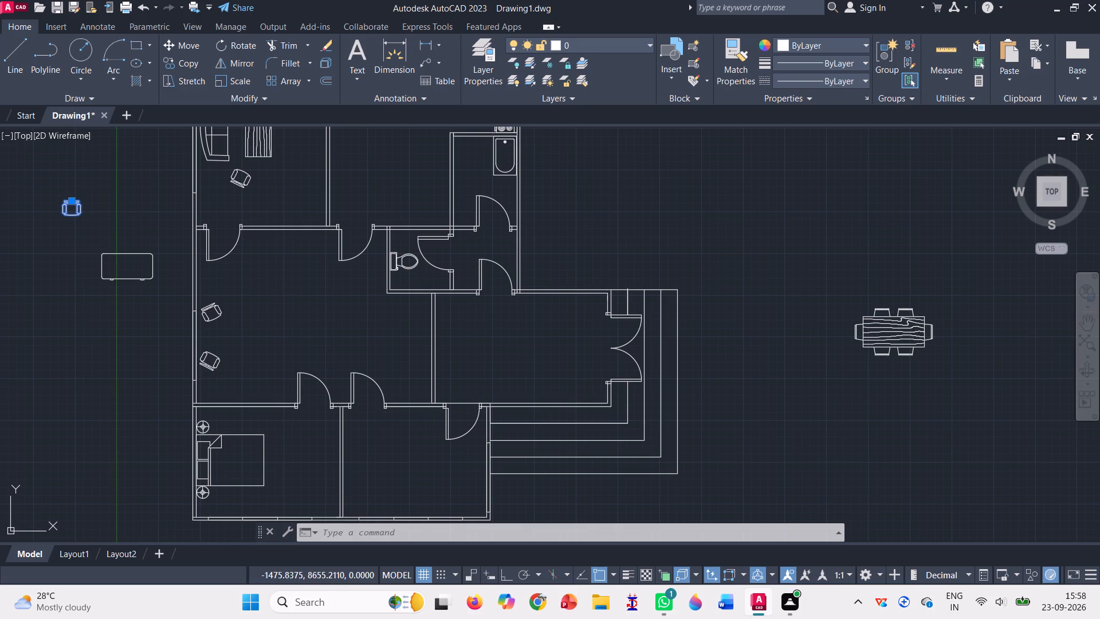
Scale the desk outside the plan down to about two-thirds of its size from its upper-left corner.
left_click_drag(59, 231, 146, 220)
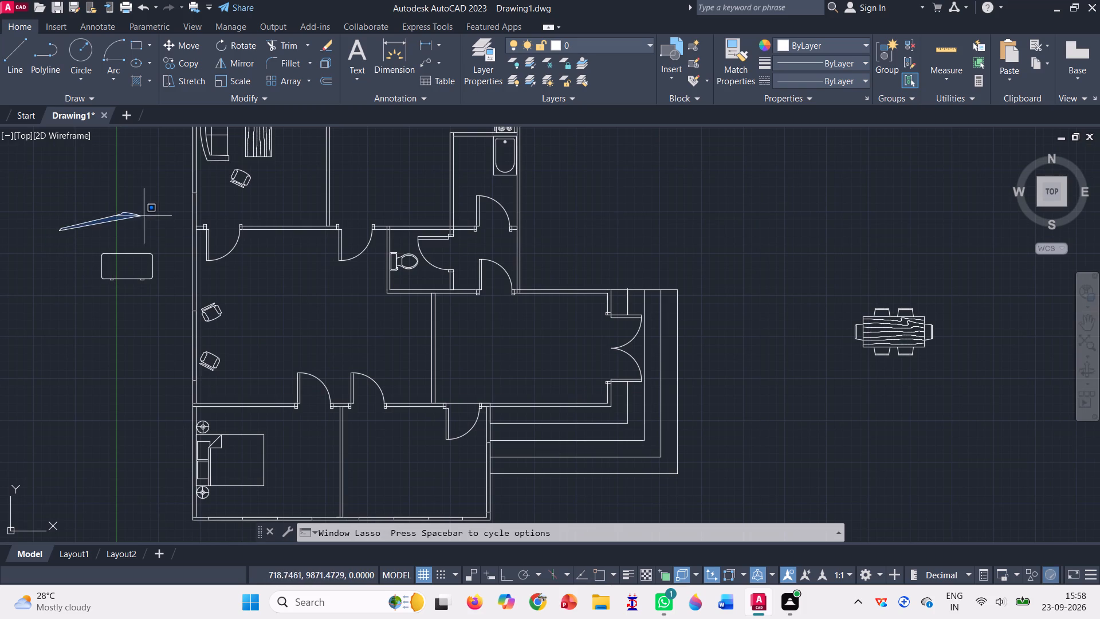
left_click_drag(146, 220, 115, 327)
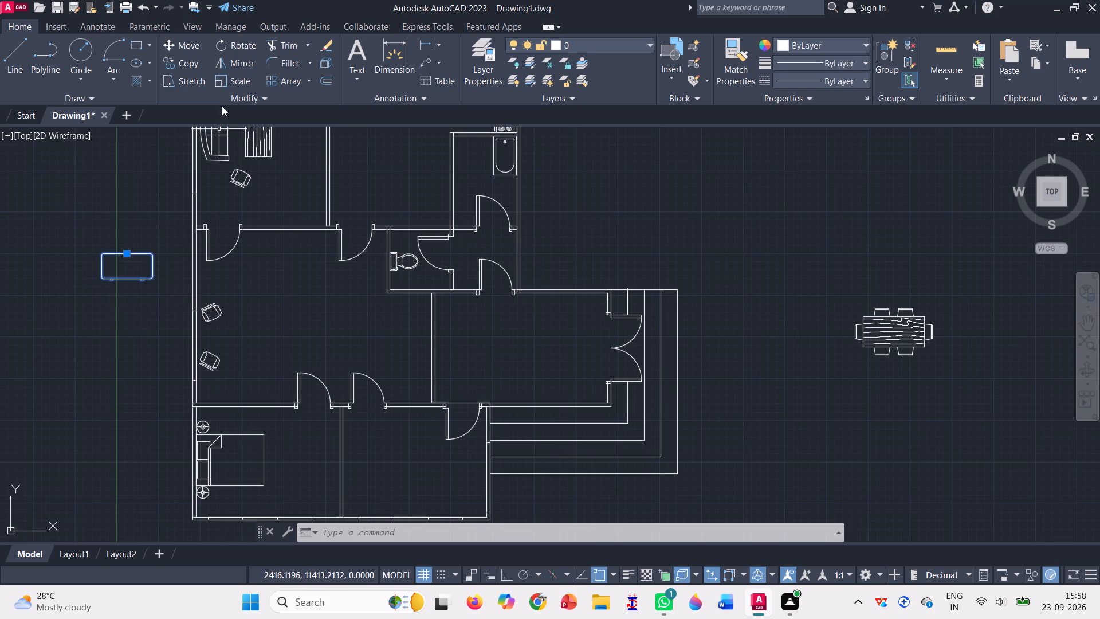
left_click(221, 85)
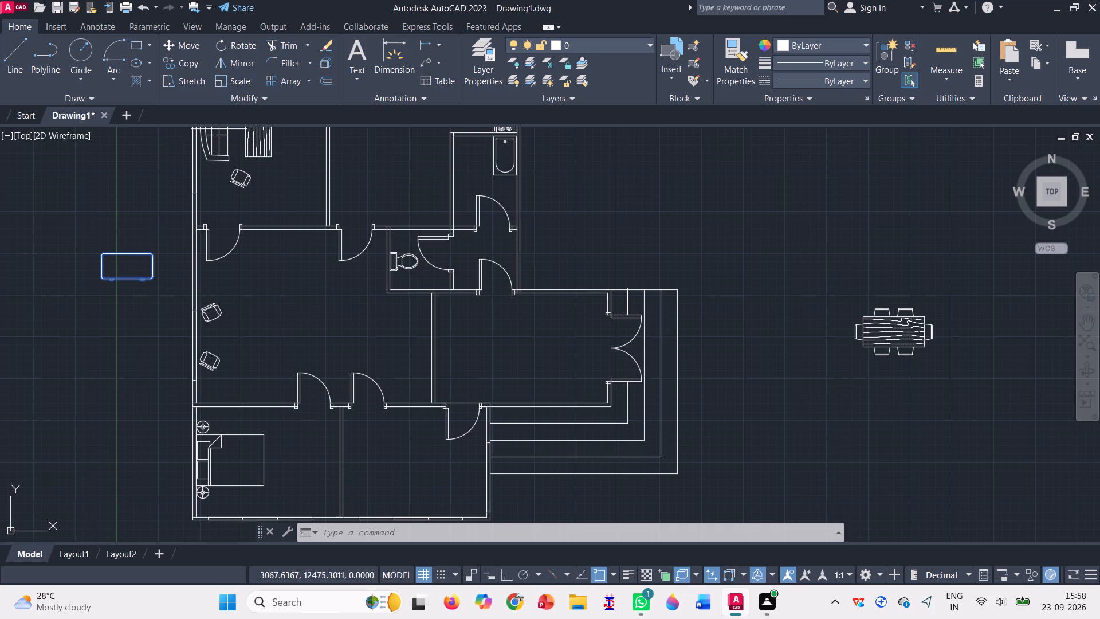
left_click(107, 254)
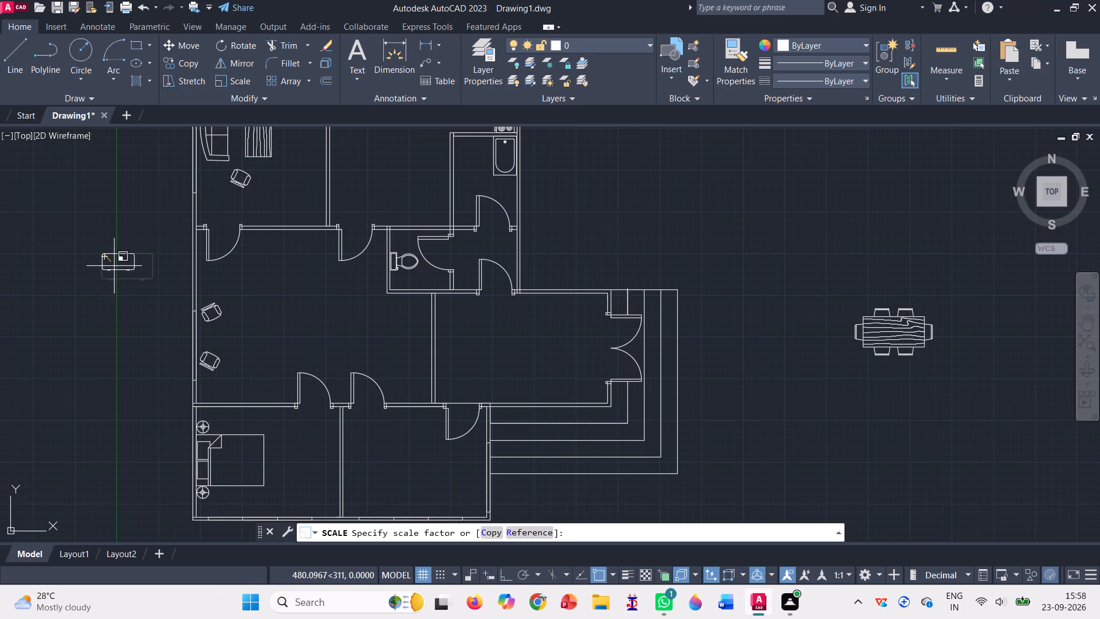
left_click(114, 266)
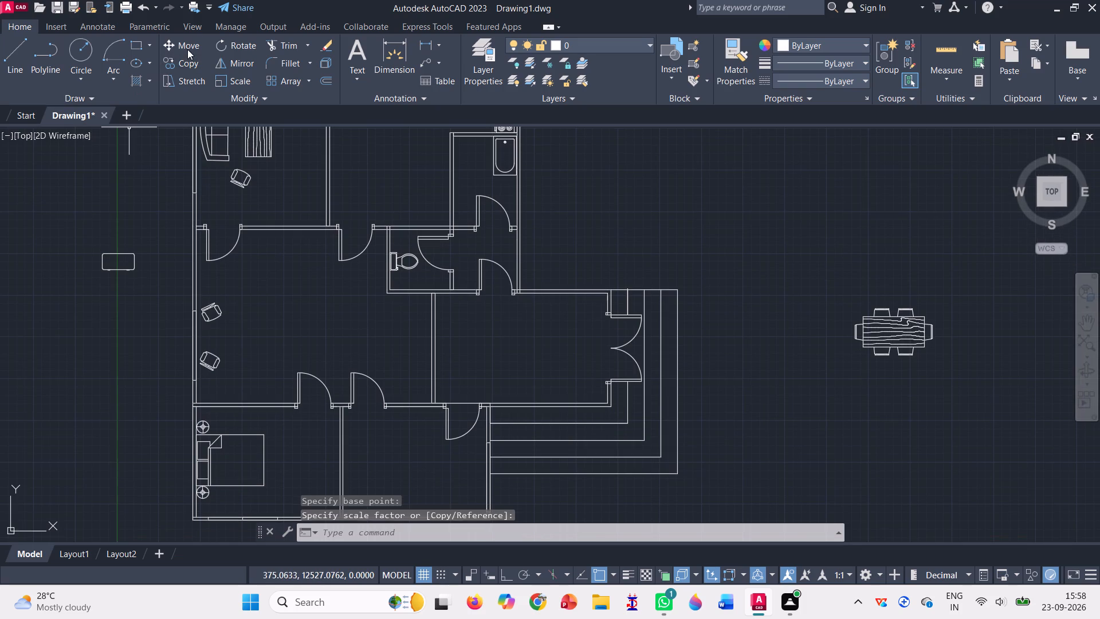
Rotate the desk 90 degrees clockwise around its upper-right corner, using Ortho mode to keep the angle square.
left_click(228, 45)
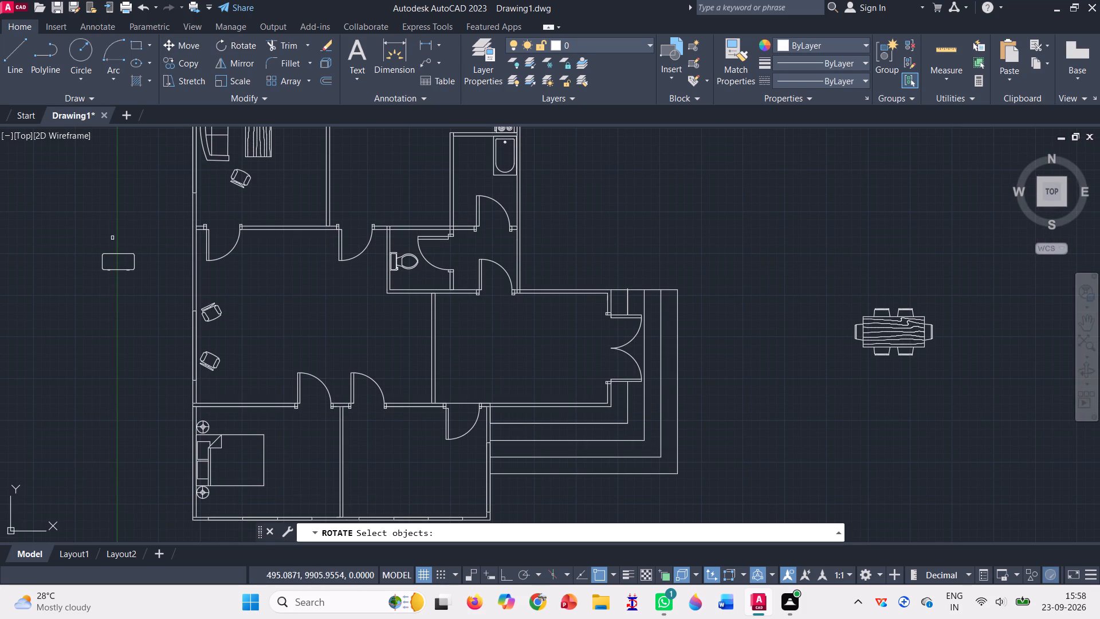
left_click_drag(80, 244, 124, 296)
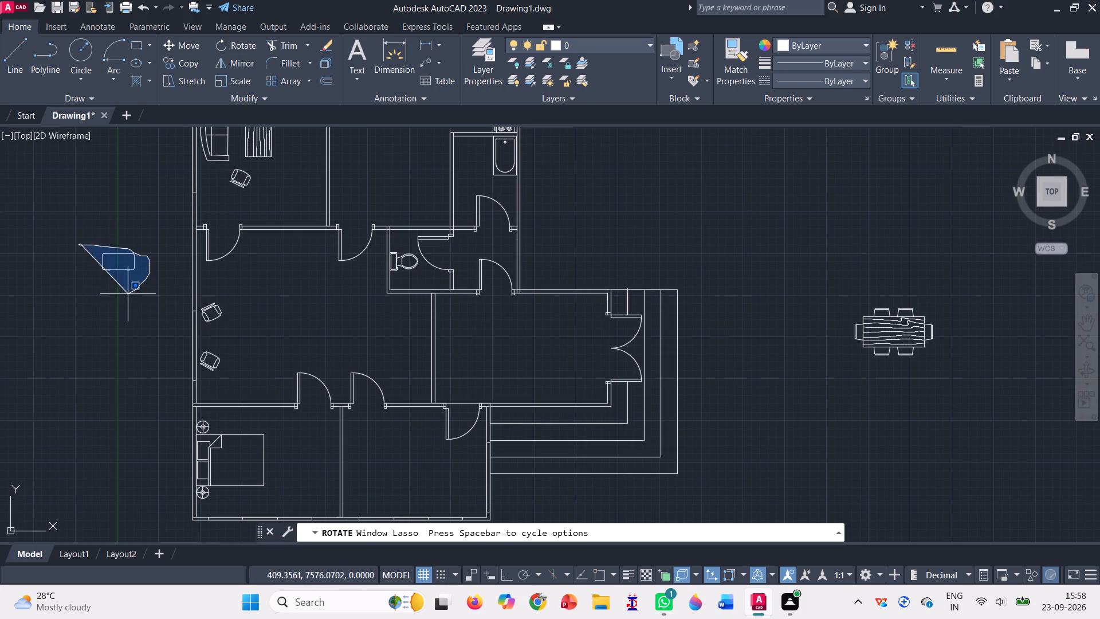
left_click_drag(124, 296, 113, 300)
key("Return")
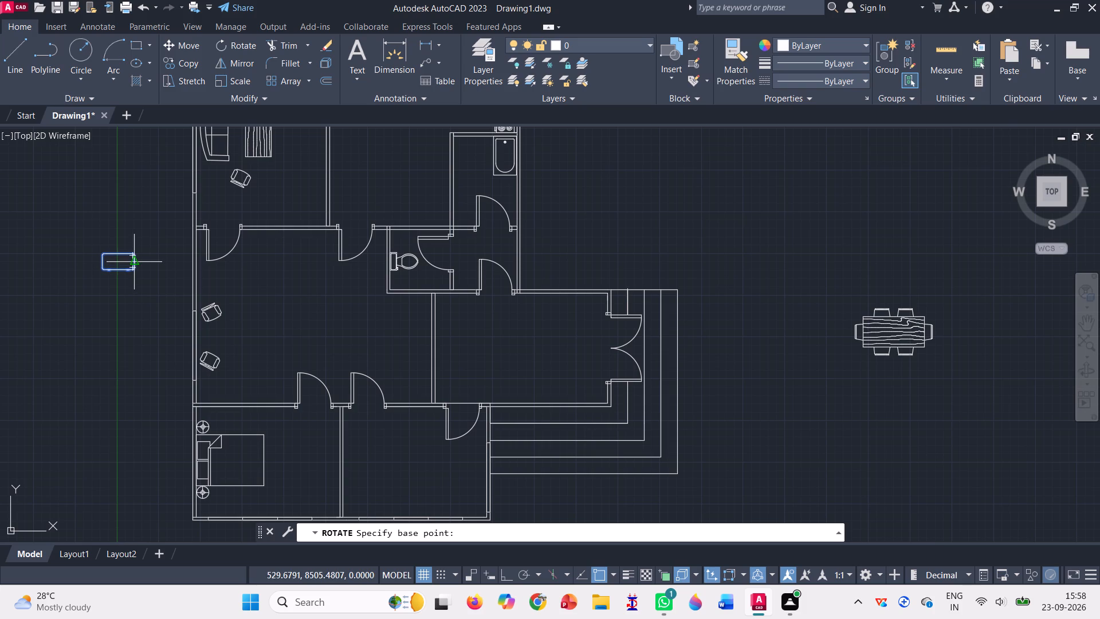
left_click(133, 255)
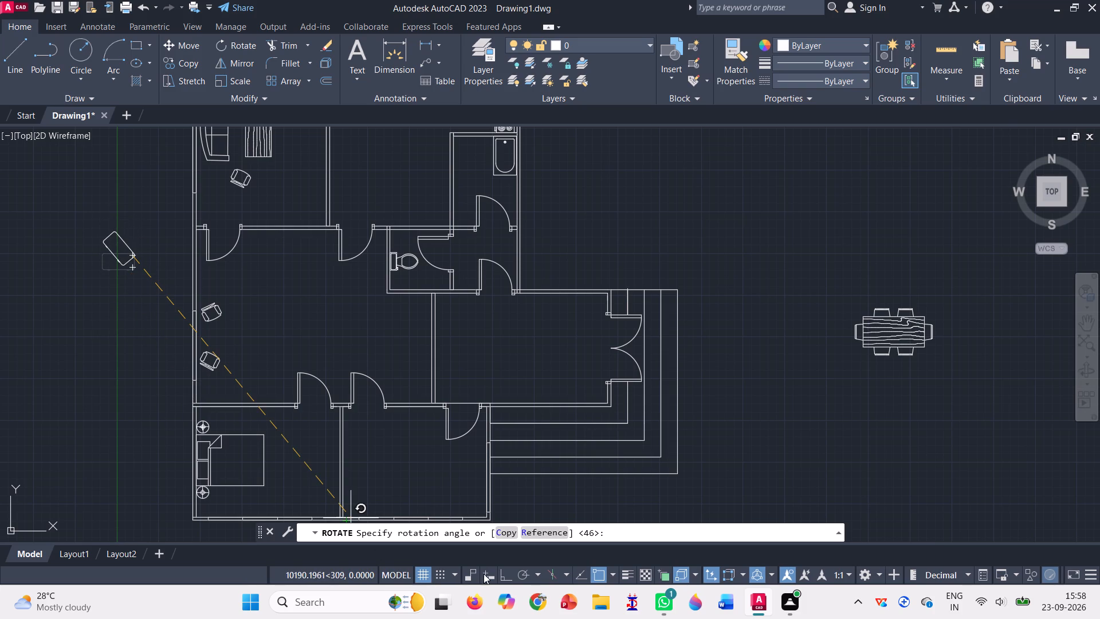
left_click(505, 579)
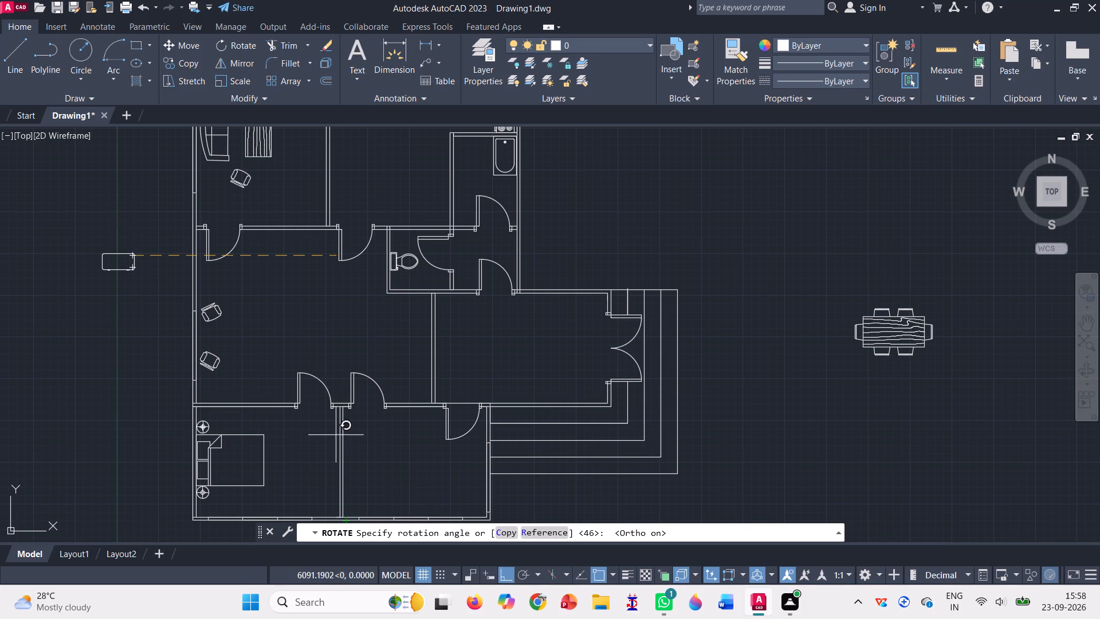
left_click(128, 357)
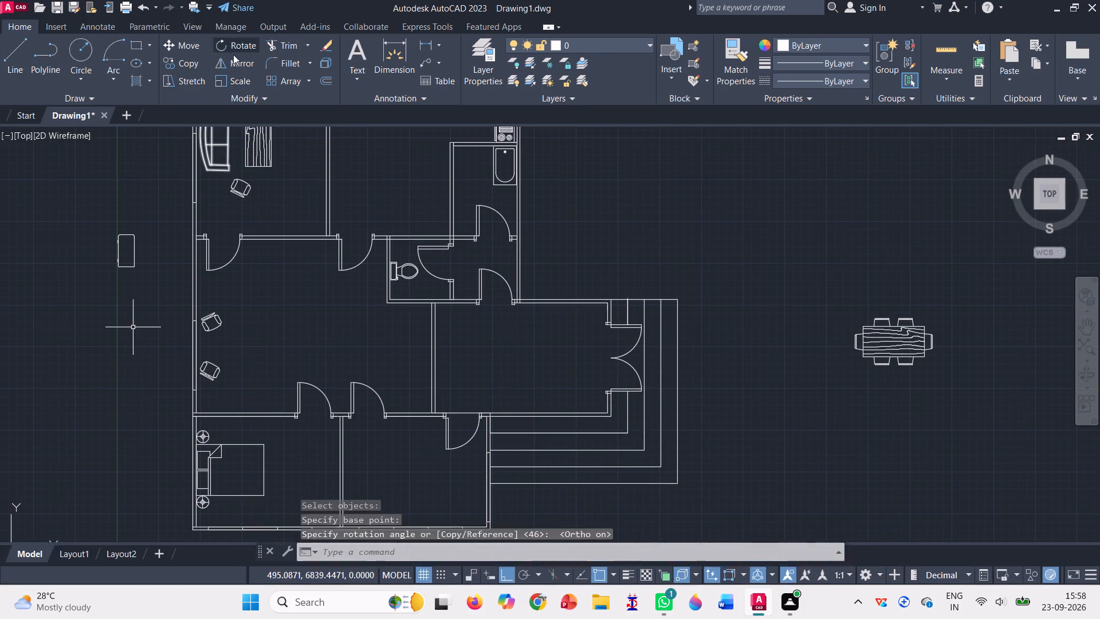
Move the desk freely, with Ortho off, into the middle-left room, just inside the two chairs along the outer wall.
left_click(192, 47)
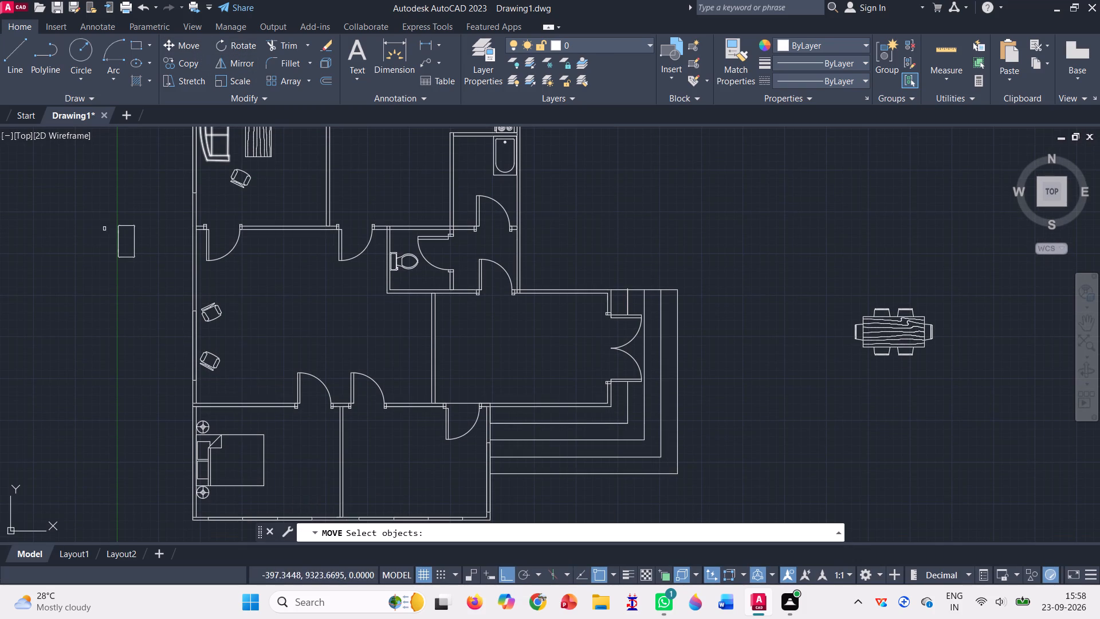
left_click_drag(105, 225, 117, 302)
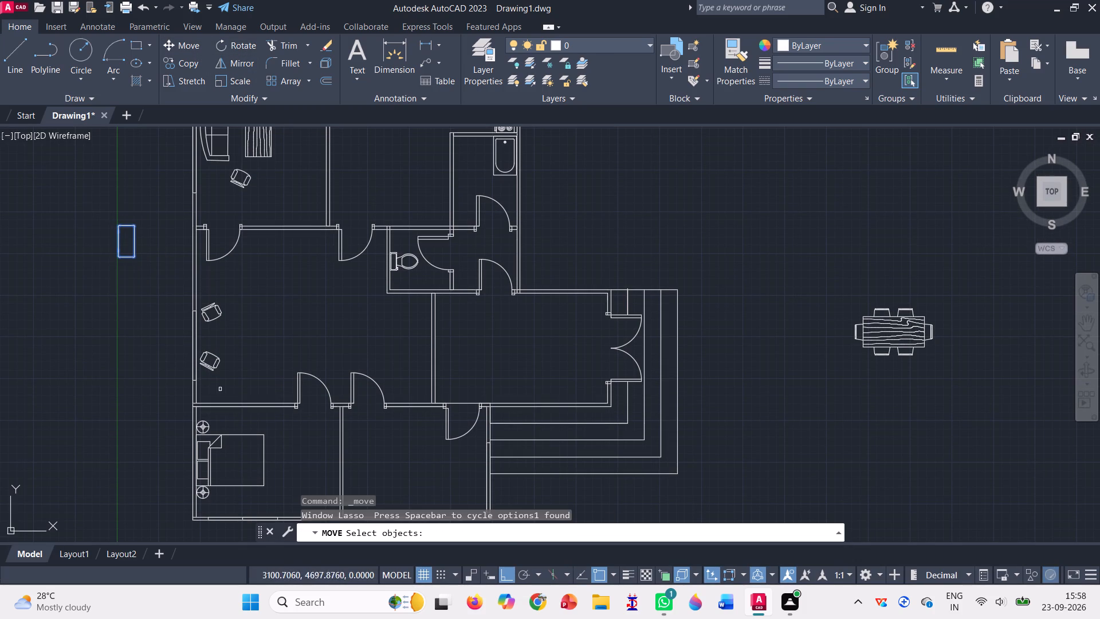
key("Return")
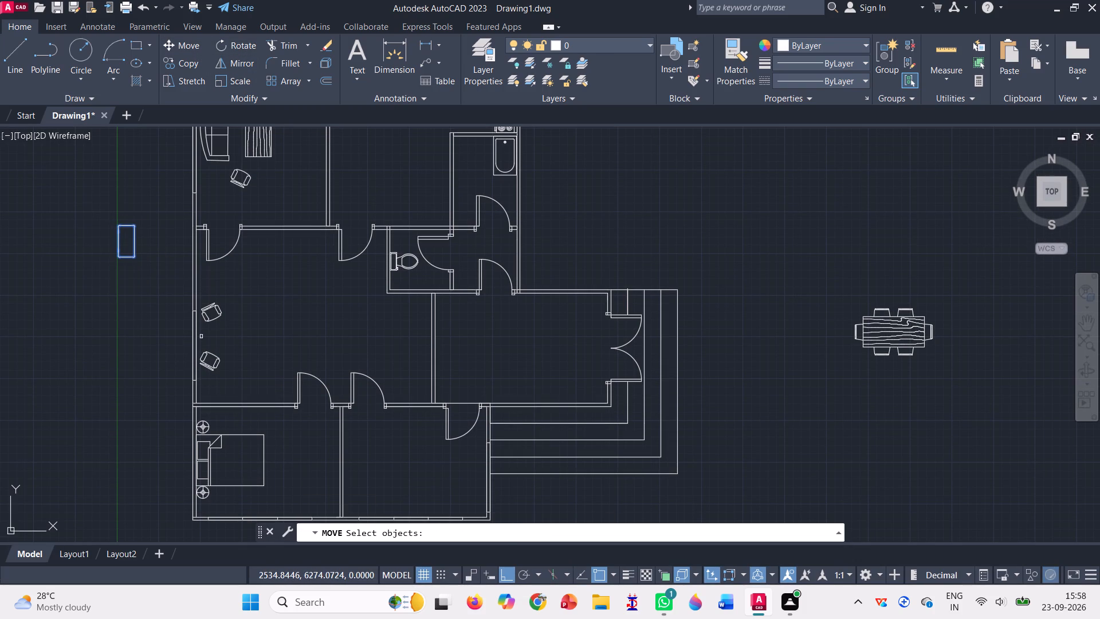
left_click(137, 229)
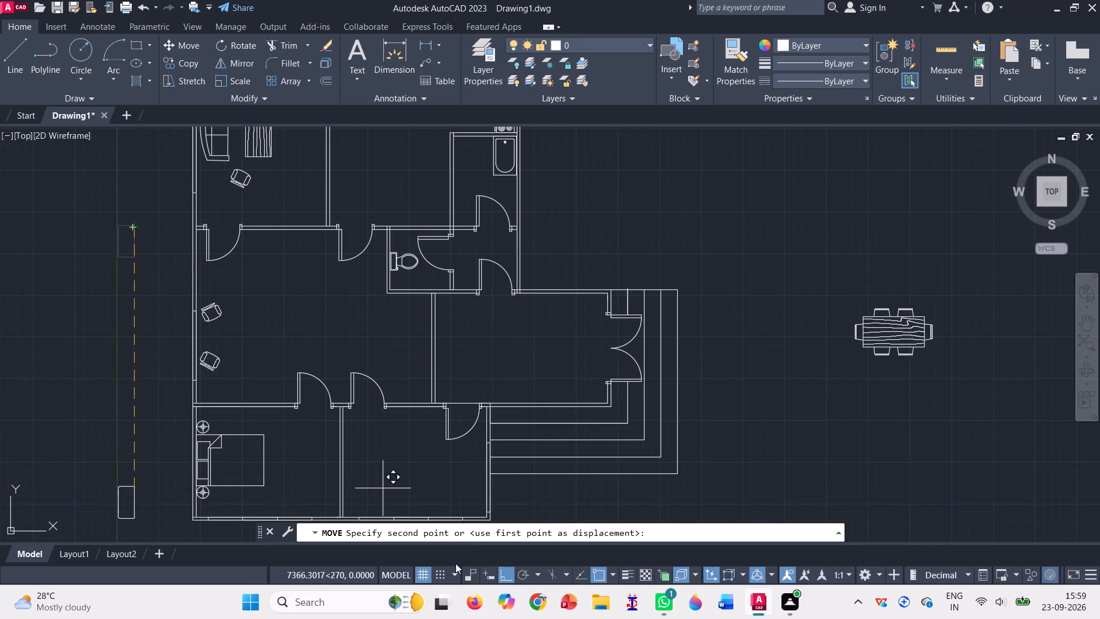
left_click(509, 575)
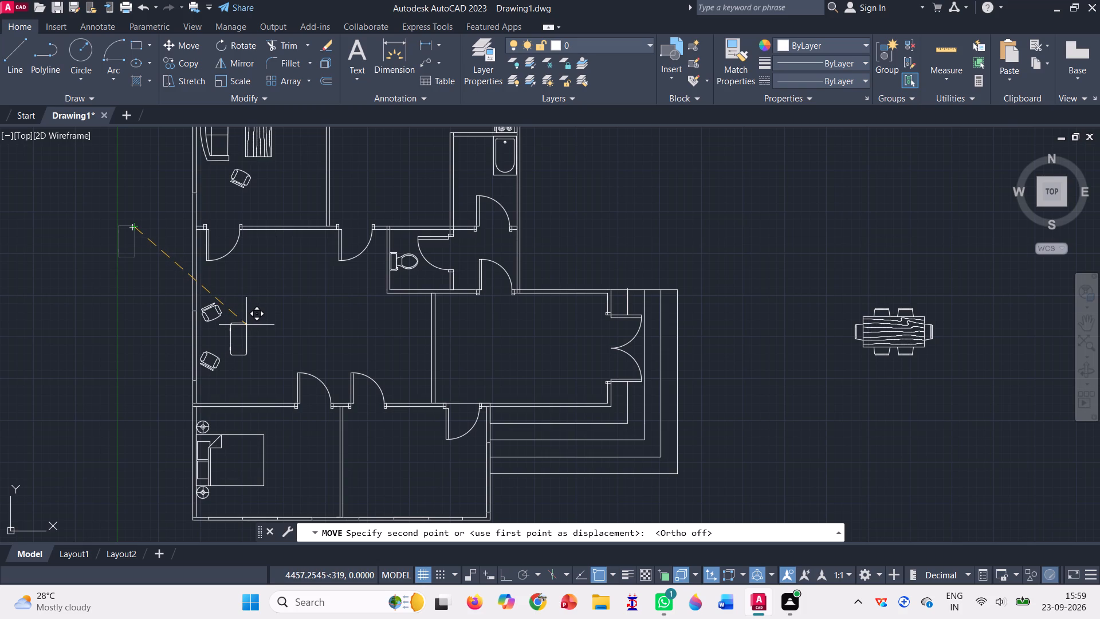
left_click(246, 325)
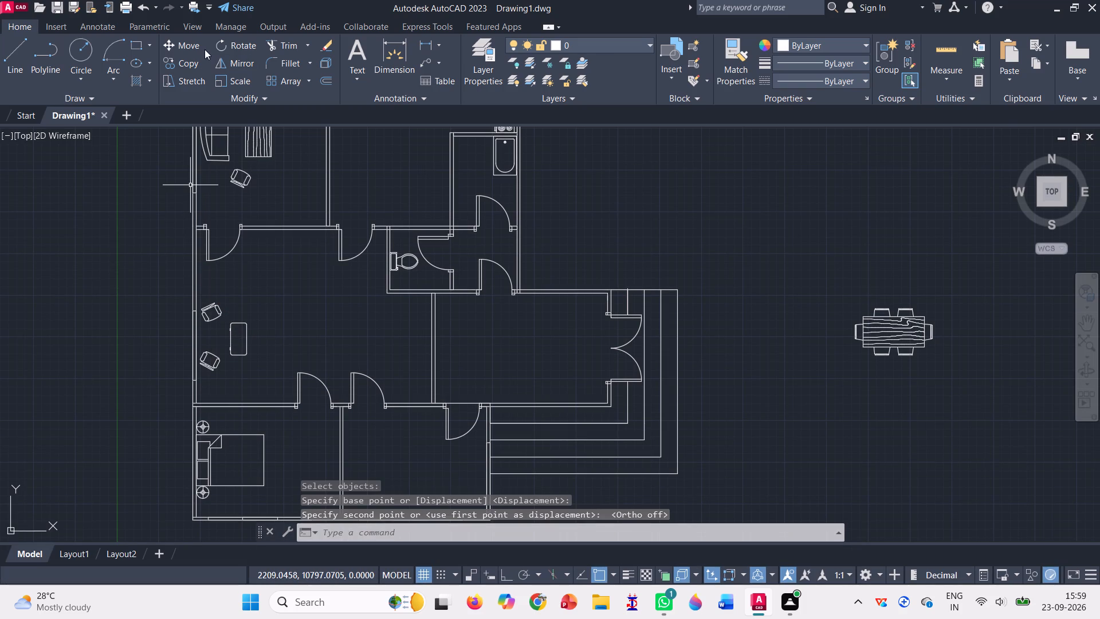
Move the lower chair in the middle-left room down and to the right, to just below the desk's lower-left corner.
left_click(183, 46)
scroll(204, 369, "up", 3)
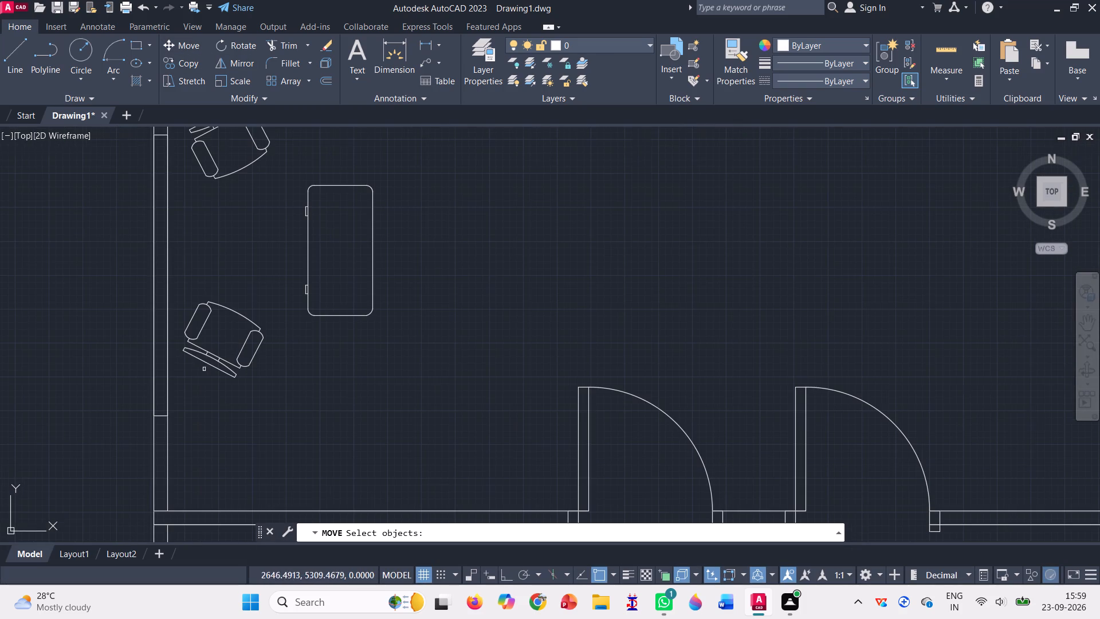
left_click(205, 306)
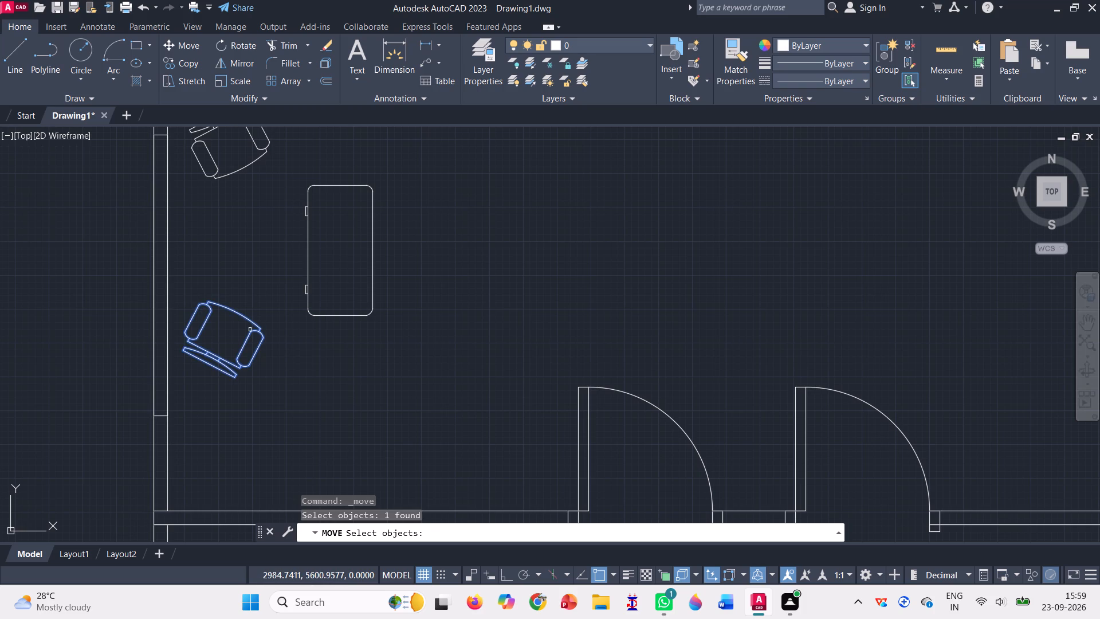
key("Return")
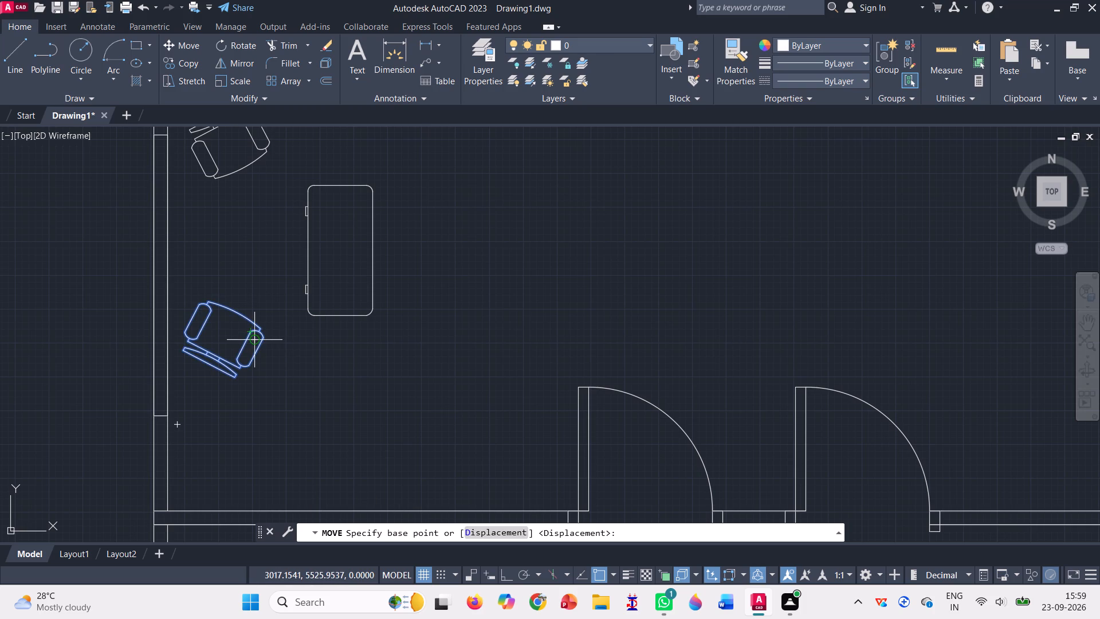
left_click(257, 340)
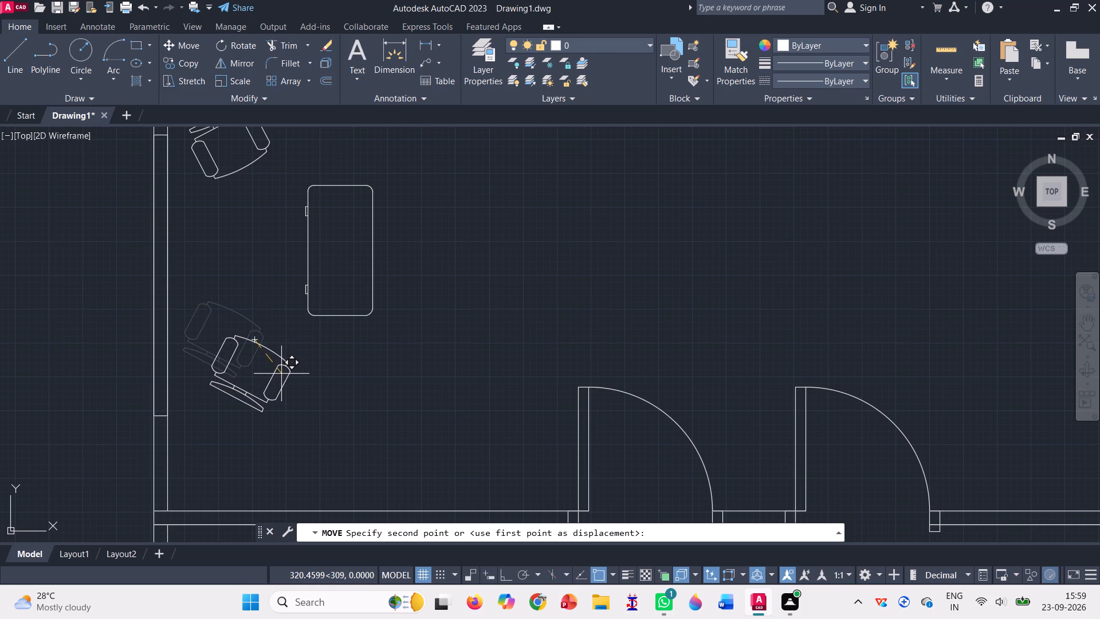
left_click(281, 374)
Rotate the lower chair in the middle-left room about 2 degrees clockwise around its front corner beside the armrest.
left_click(226, 45)
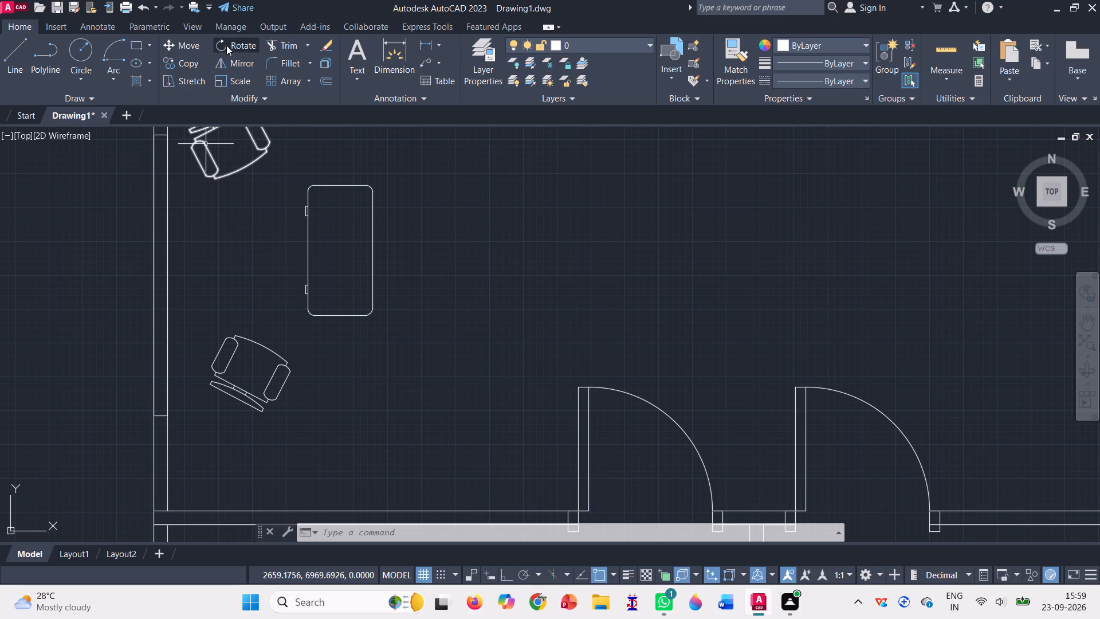
left_click(230, 340)
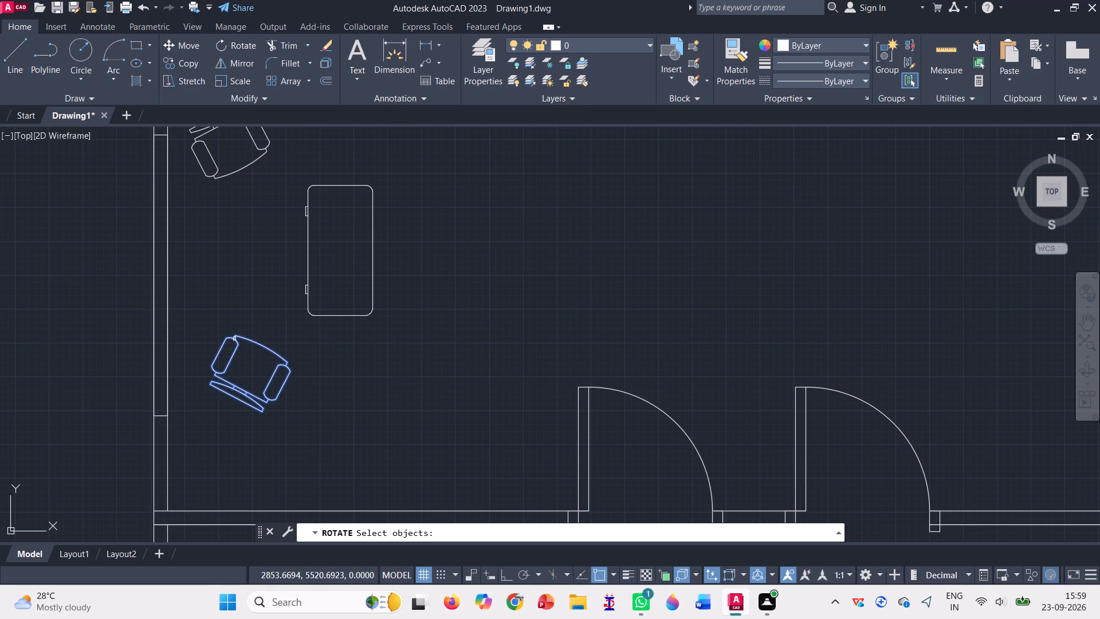
key("Return")
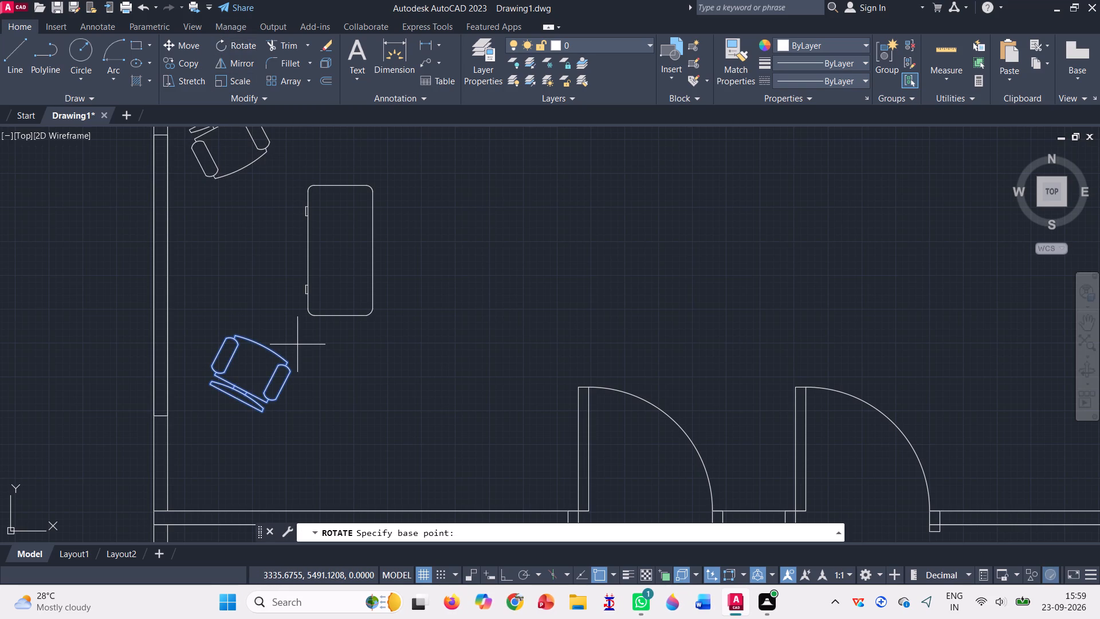
left_click(278, 359)
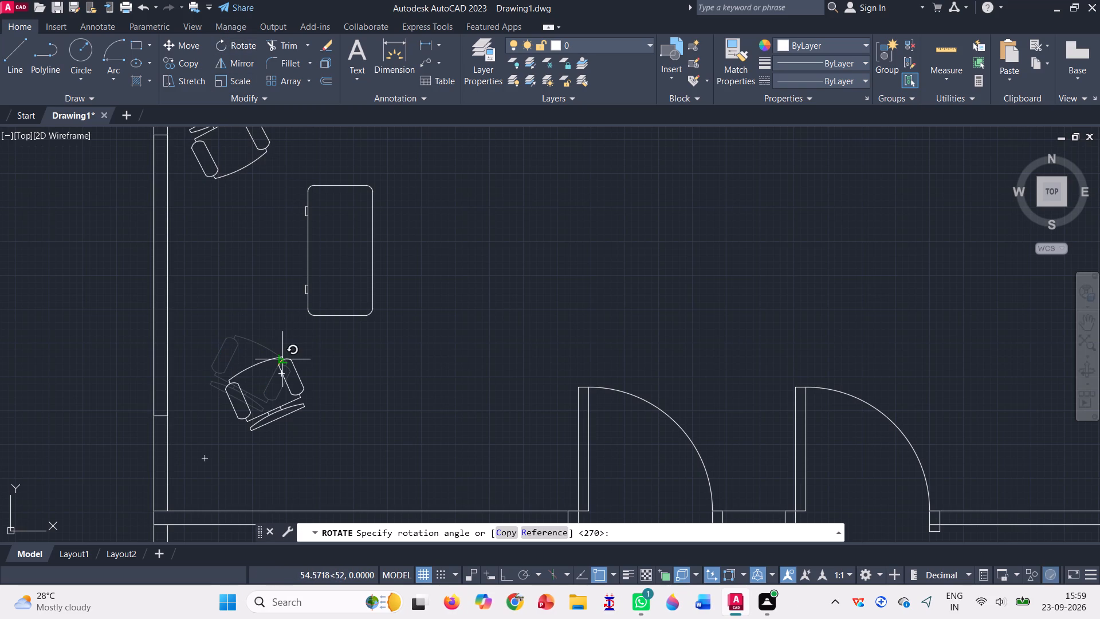
left_click(315, 367)
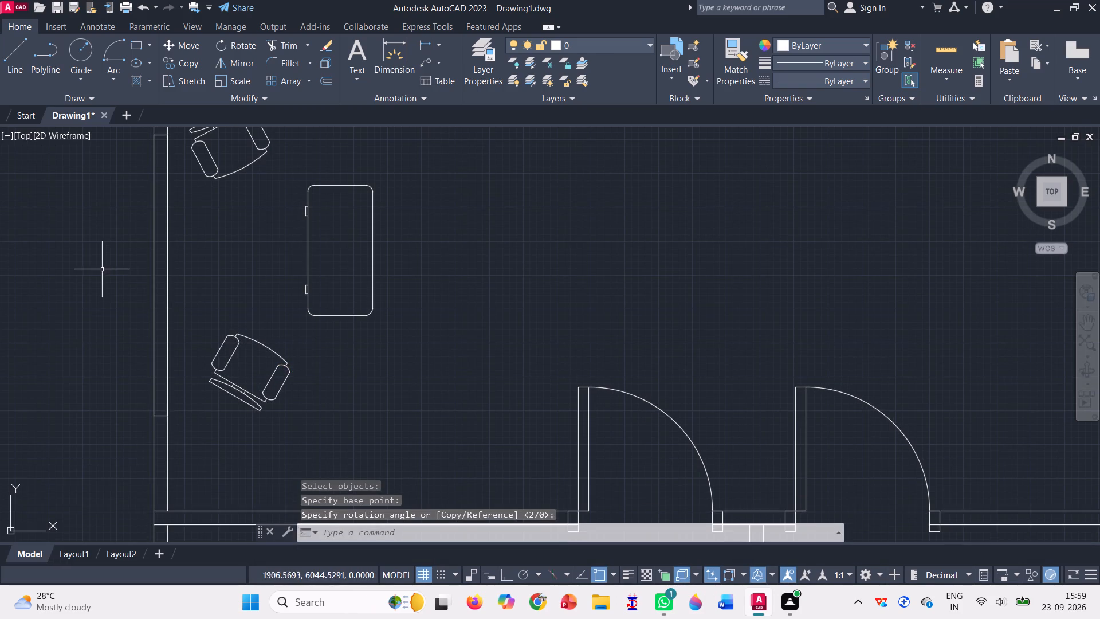
Rotate the upper chair in the middle-left room about 25 degrees counterclockwise around its right armrest so it faces the desk.
scroll(102, 269, "down", 2)
scroll(100, 204, "up", 4)
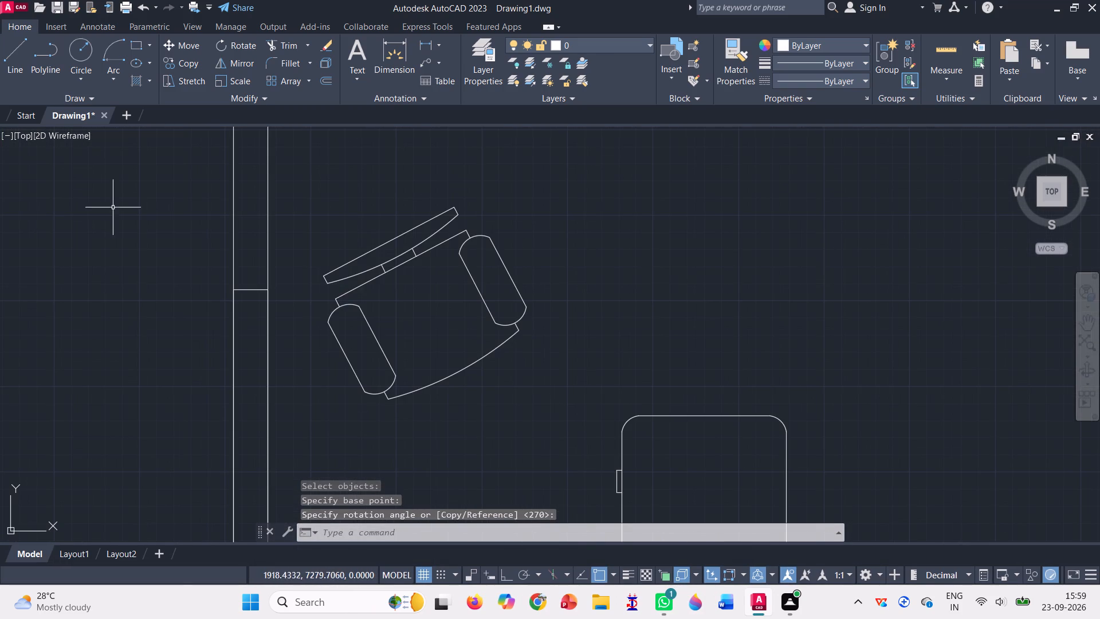
scroll(171, 234, "down", 3)
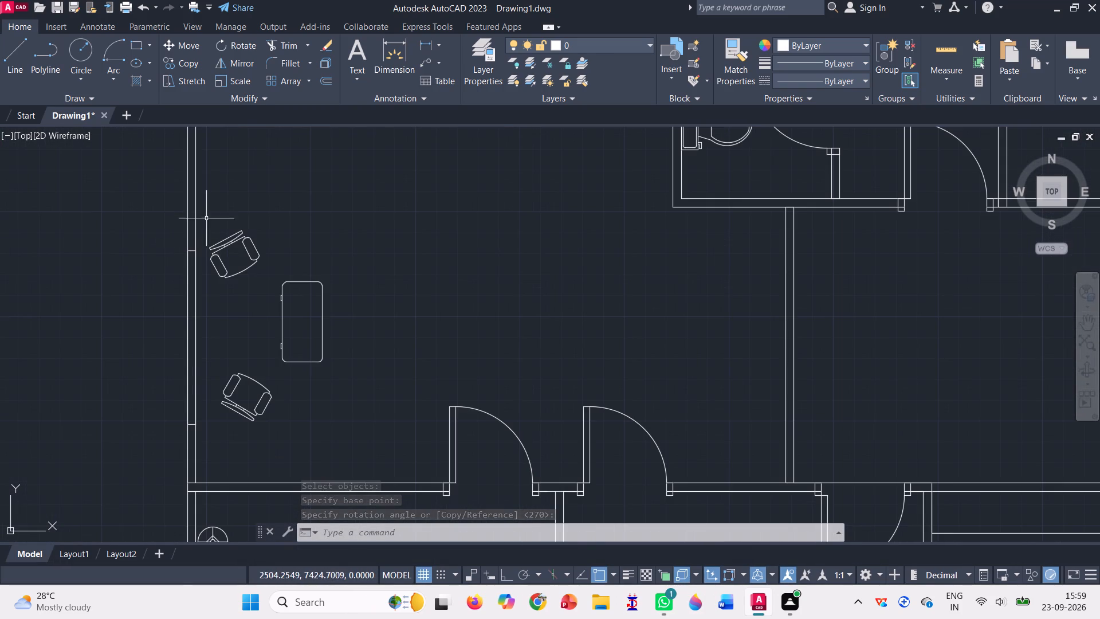
left_click(245, 50)
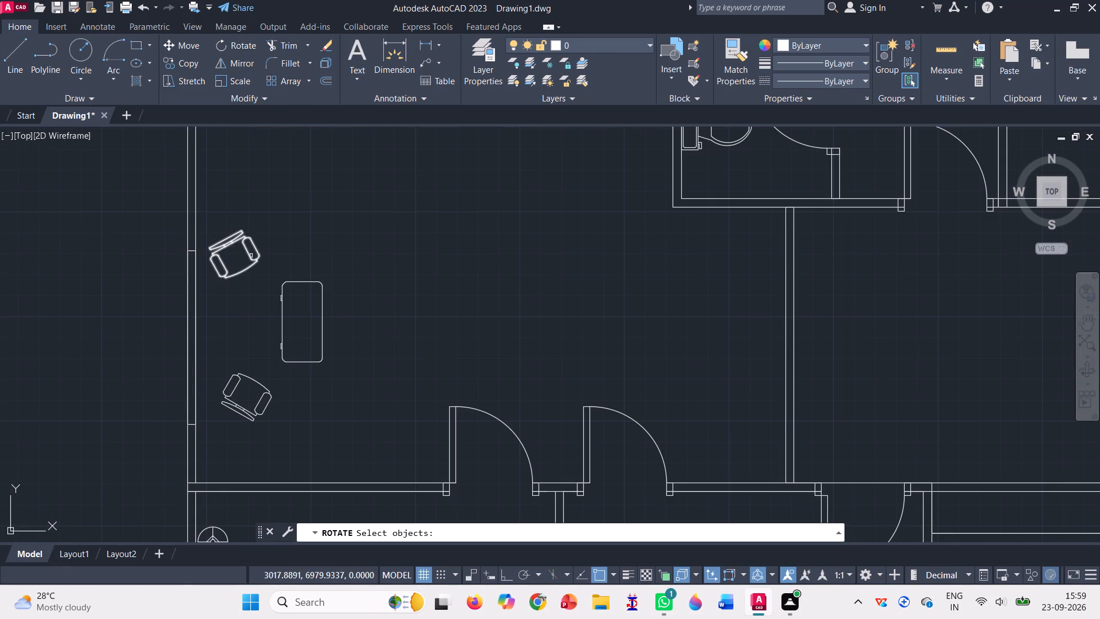
left_click(251, 254)
key("Return")
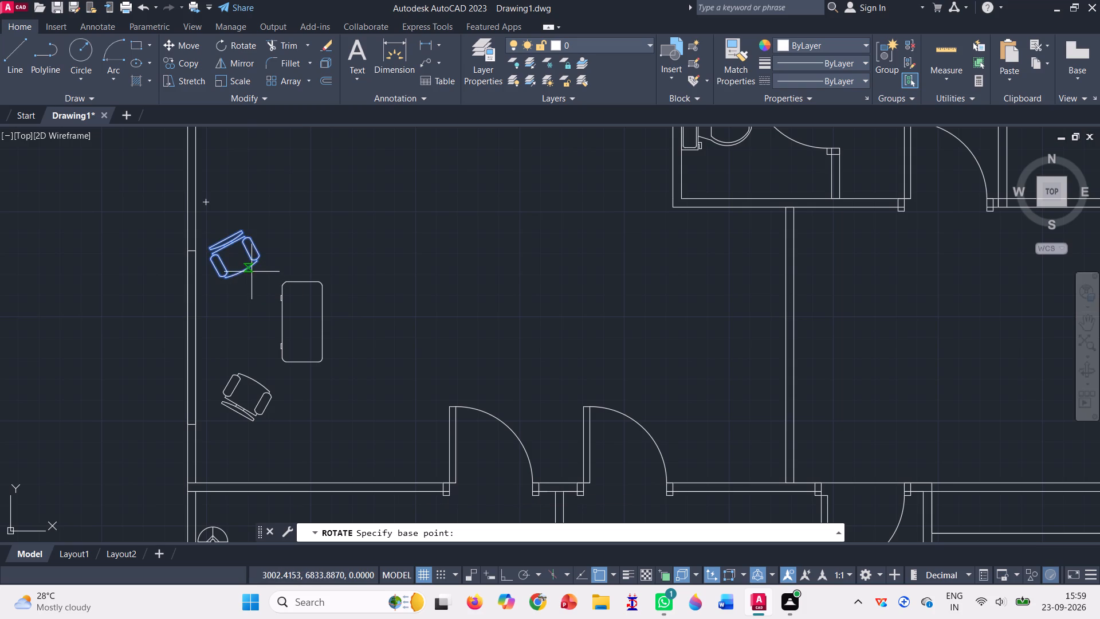
left_click(264, 256)
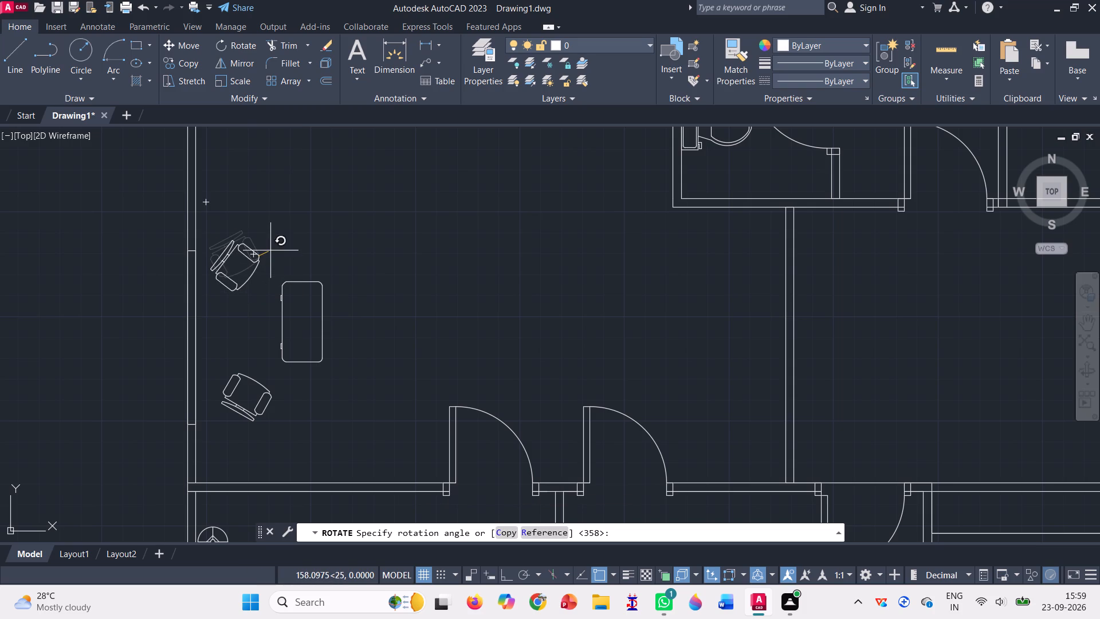
left_click(270, 250)
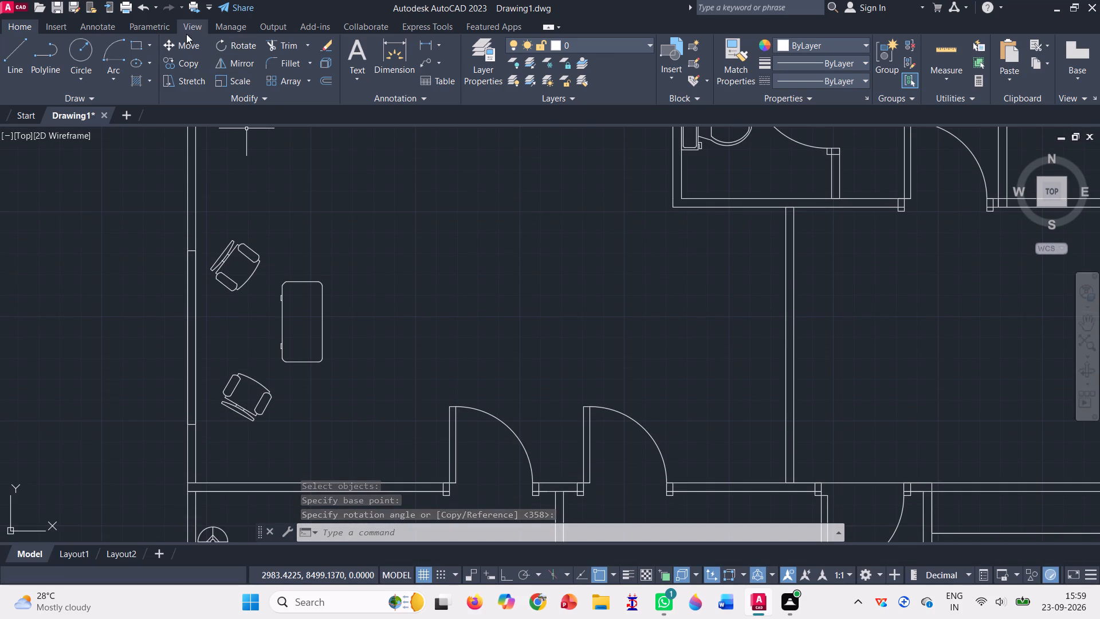
Nudge the lower chair in the middle-left room very slightly up and to the left.
left_click(173, 49)
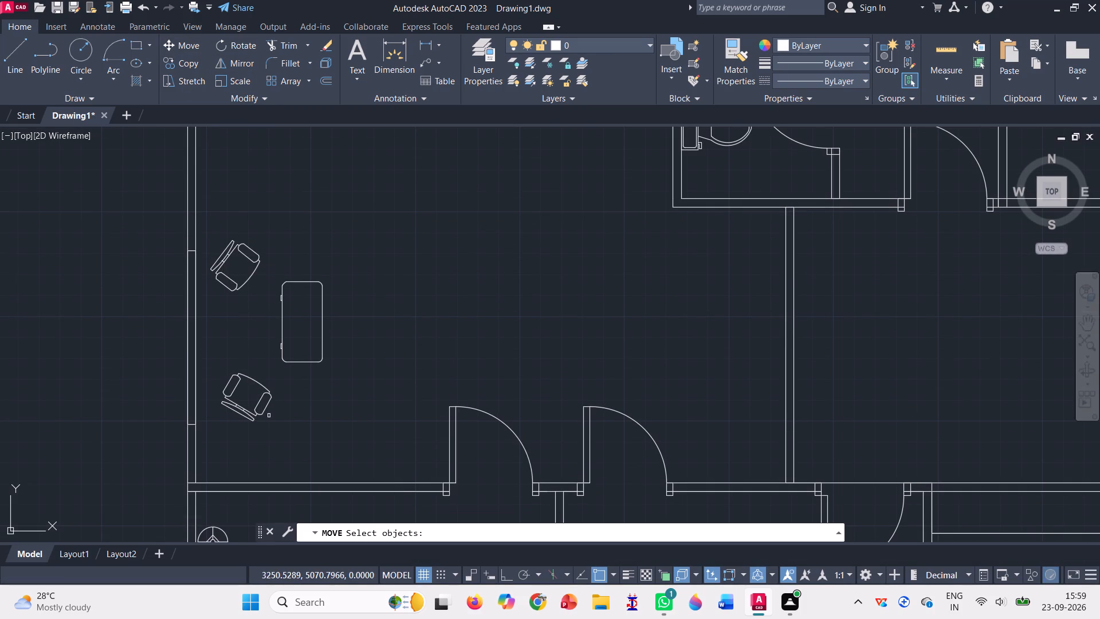
left_click(265, 410)
key("Return")
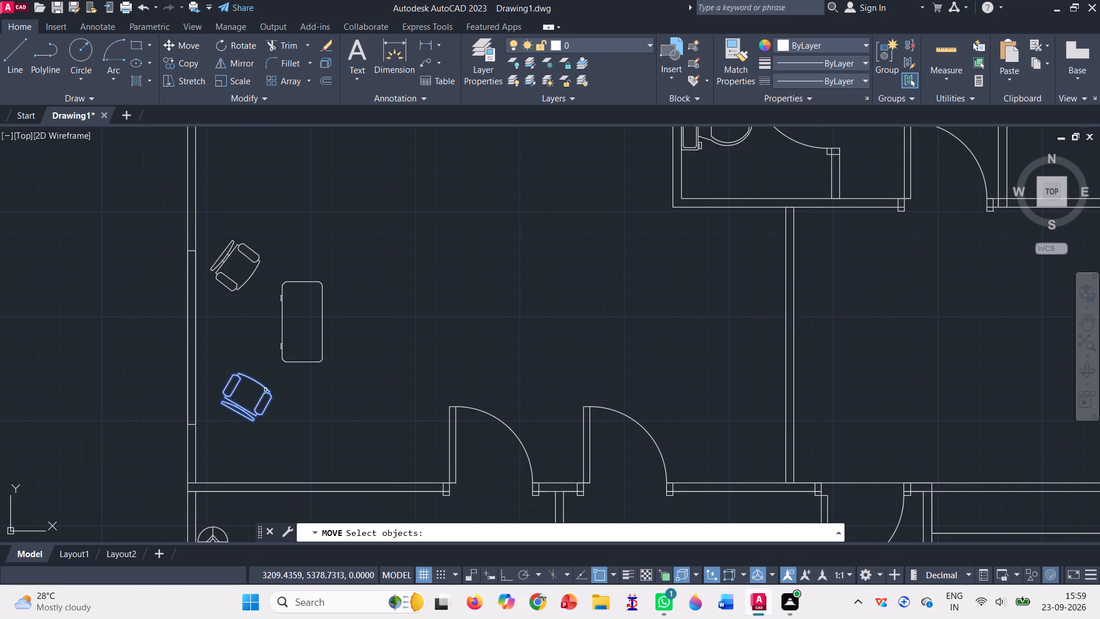
left_click(265, 390)
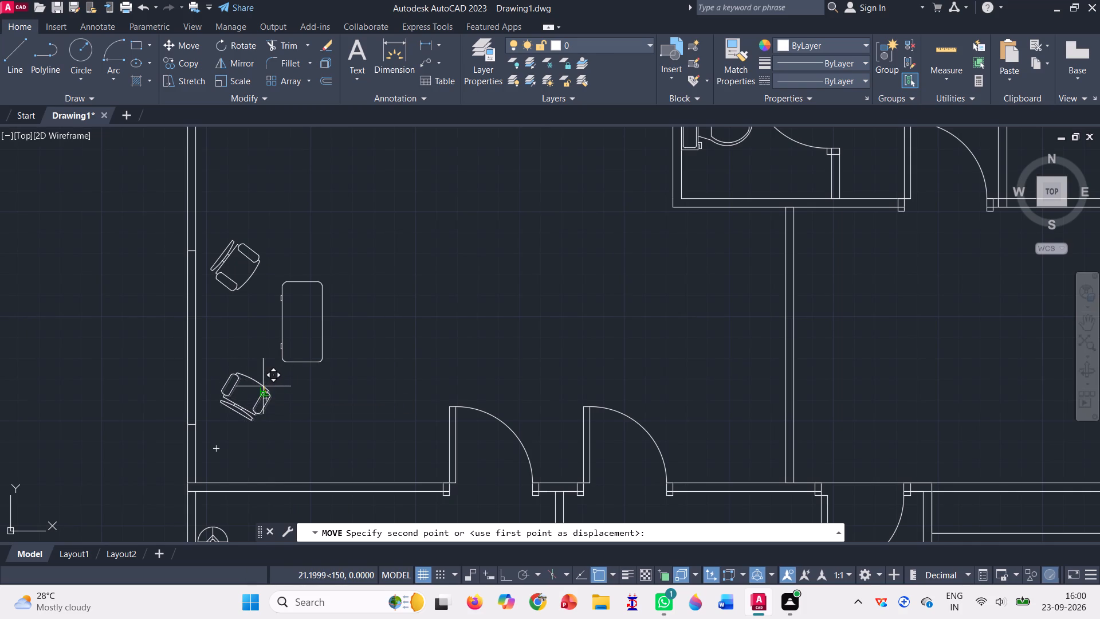
left_click(263, 387)
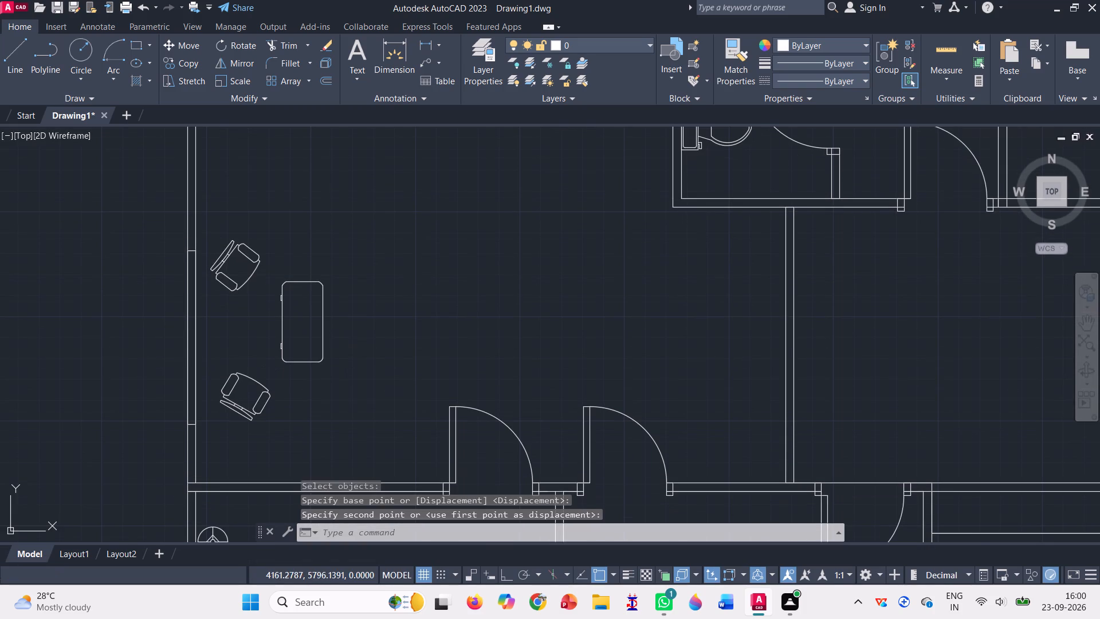
Rotate the six-seat dining table outside the plan 90 degrees clockwise around its right end, with Ortho mode on.
scroll(342, 355, "down", 4)
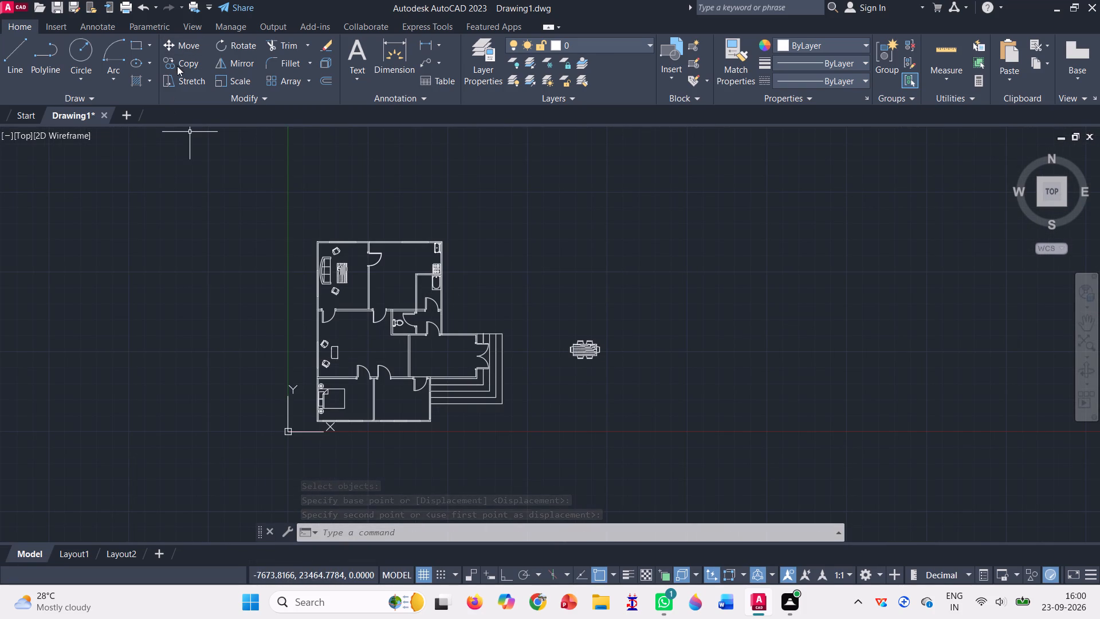
left_click(233, 48)
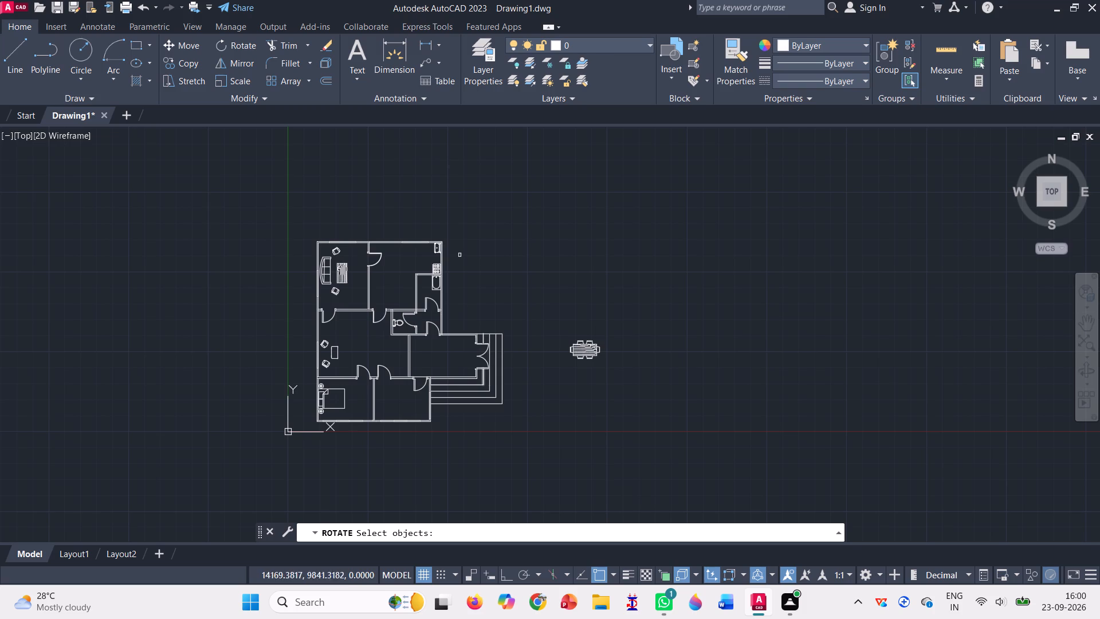
left_click_drag(563, 368, 561, 339)
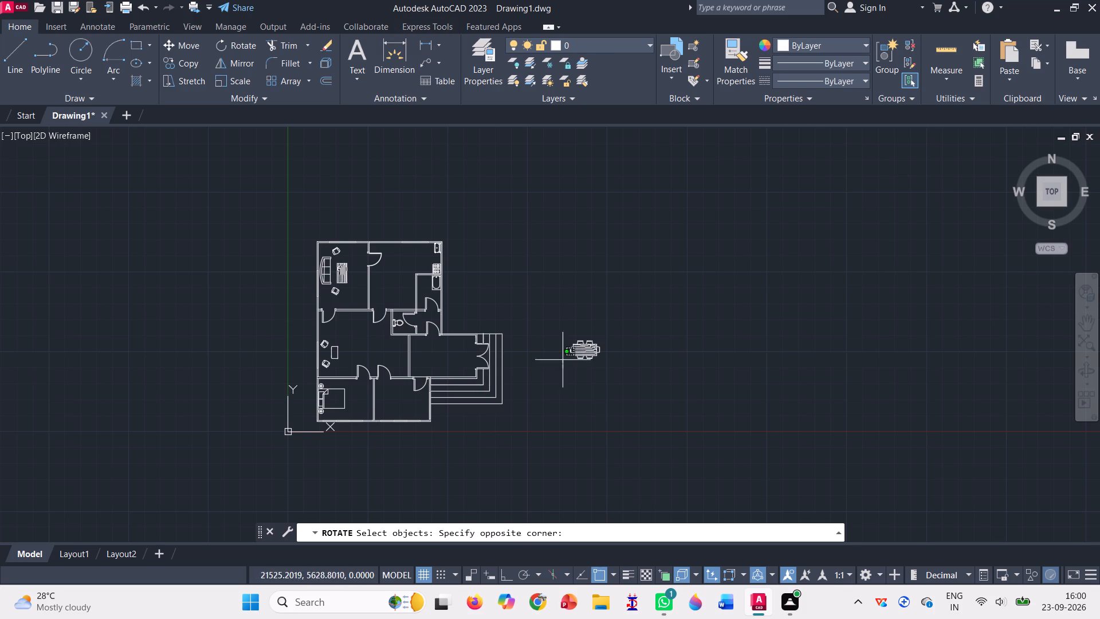
left_click_drag(561, 339, 642, 369)
key("Return")
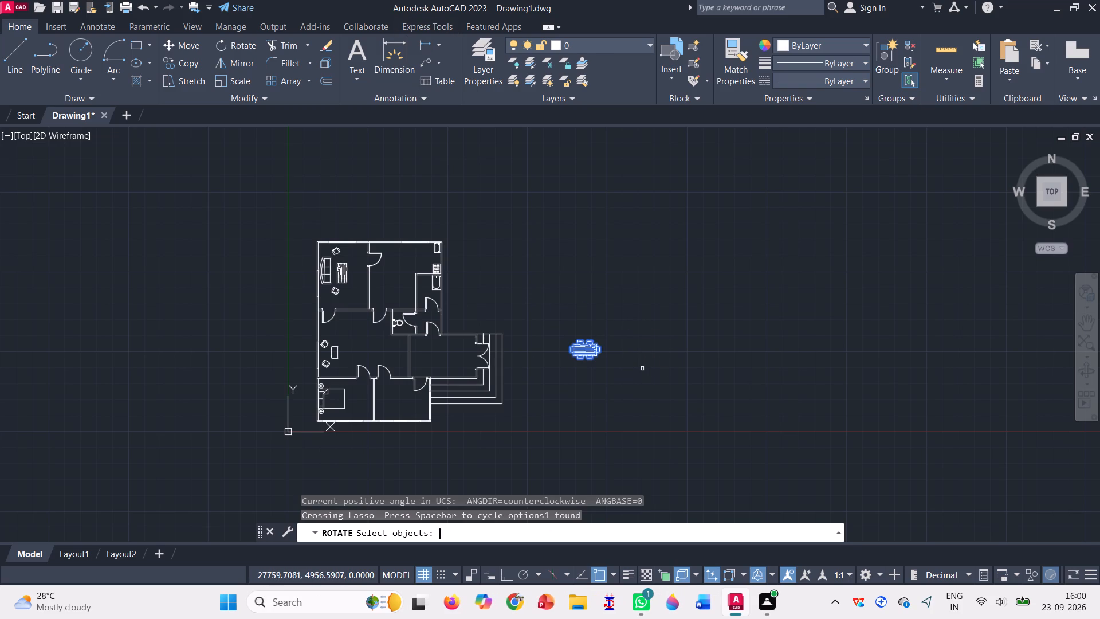
left_click(599, 362)
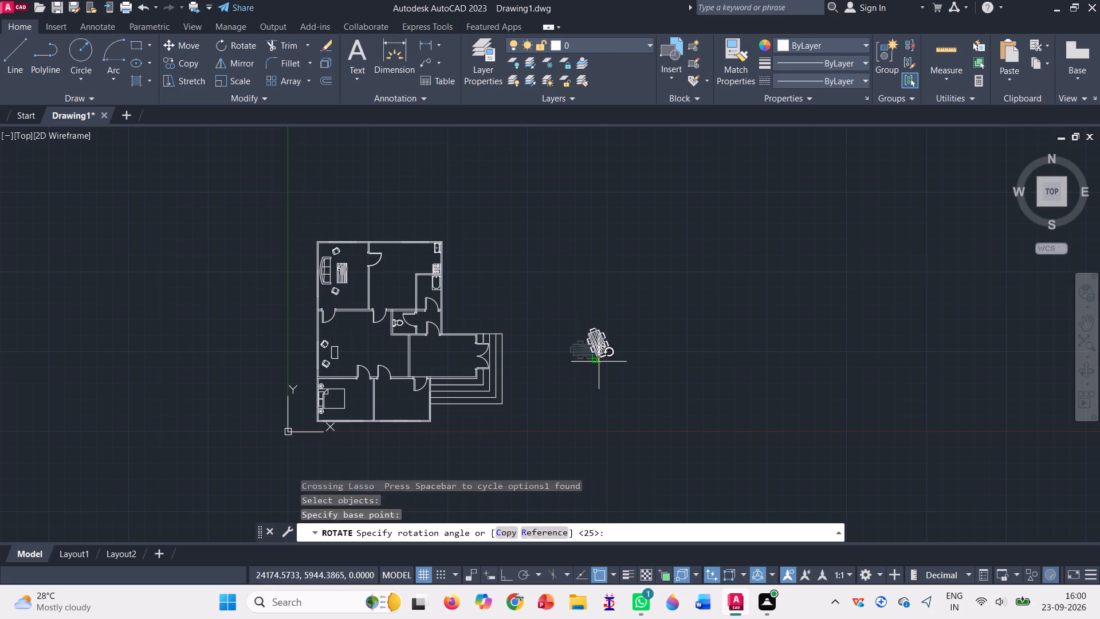
left_click(500, 578)
left_click(600, 441)
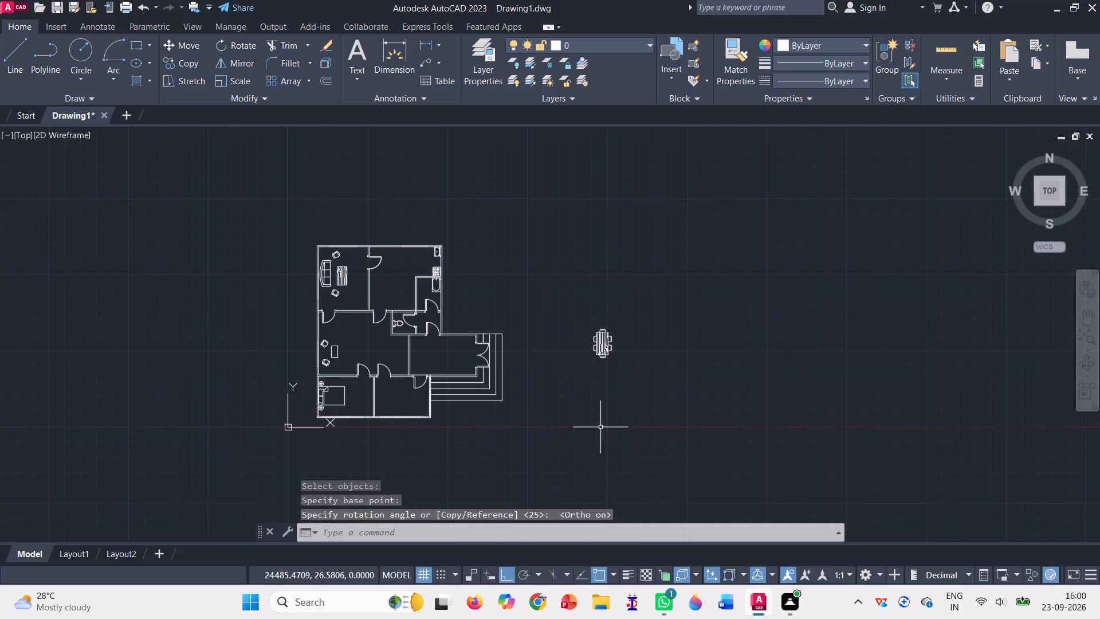
Move the dining table freely, with Ortho off, into the upper-right kitchen room, beside the bathroom wall.
left_click(178, 46)
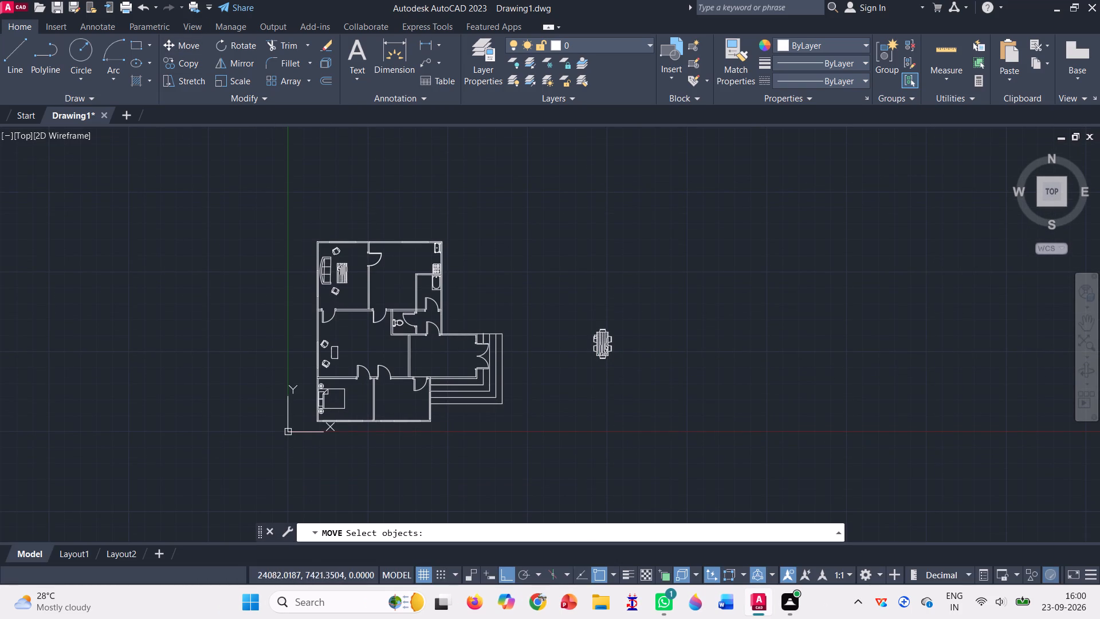
left_click(597, 340)
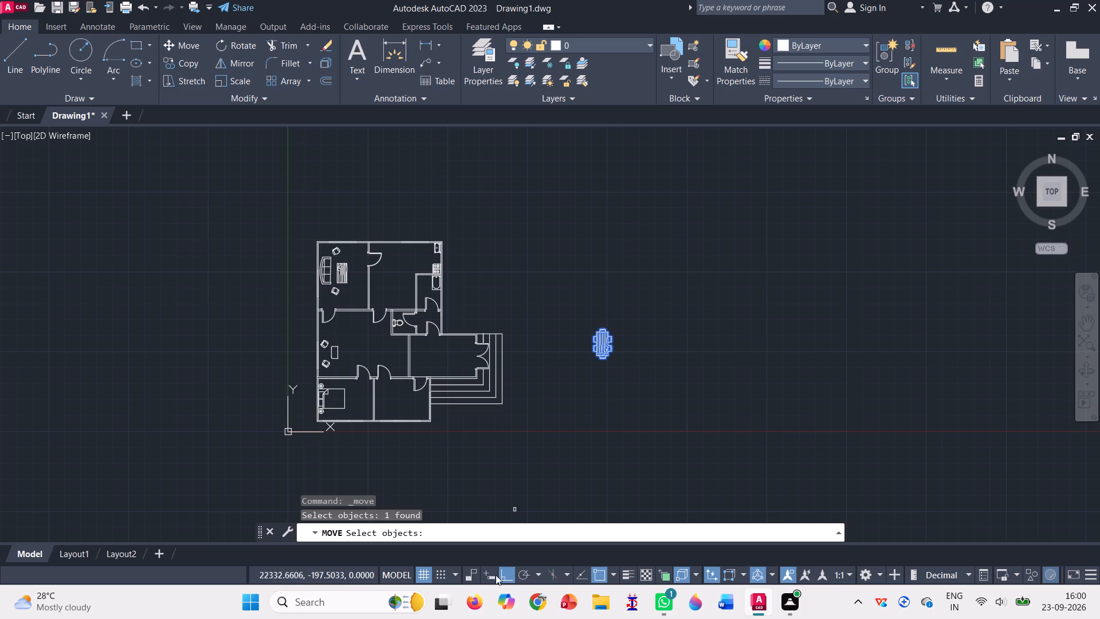
key("Return")
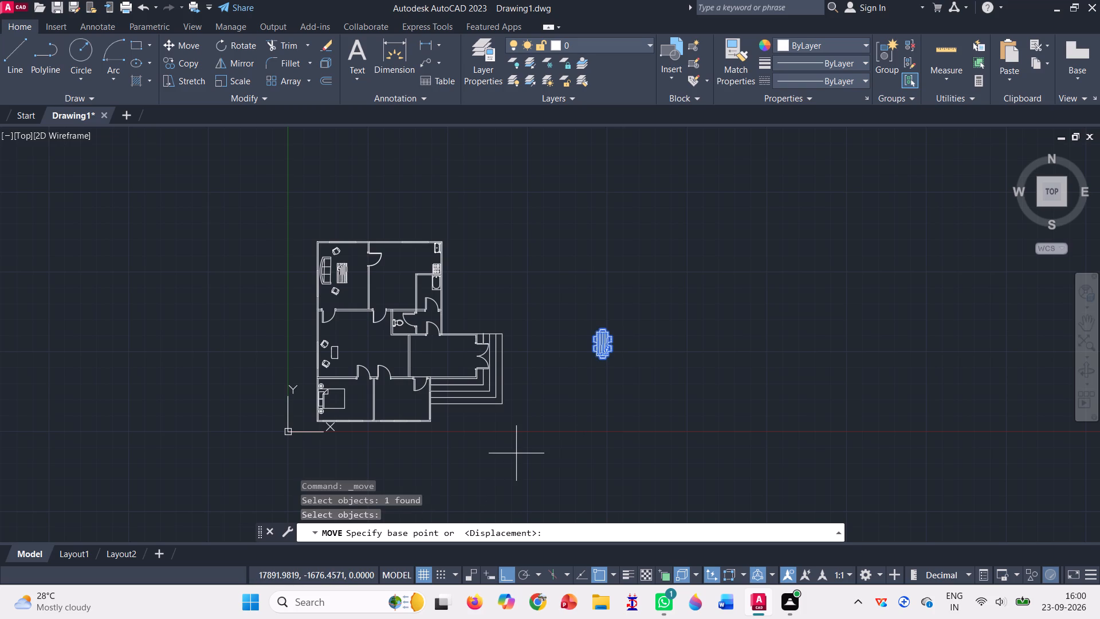
left_click(602, 336)
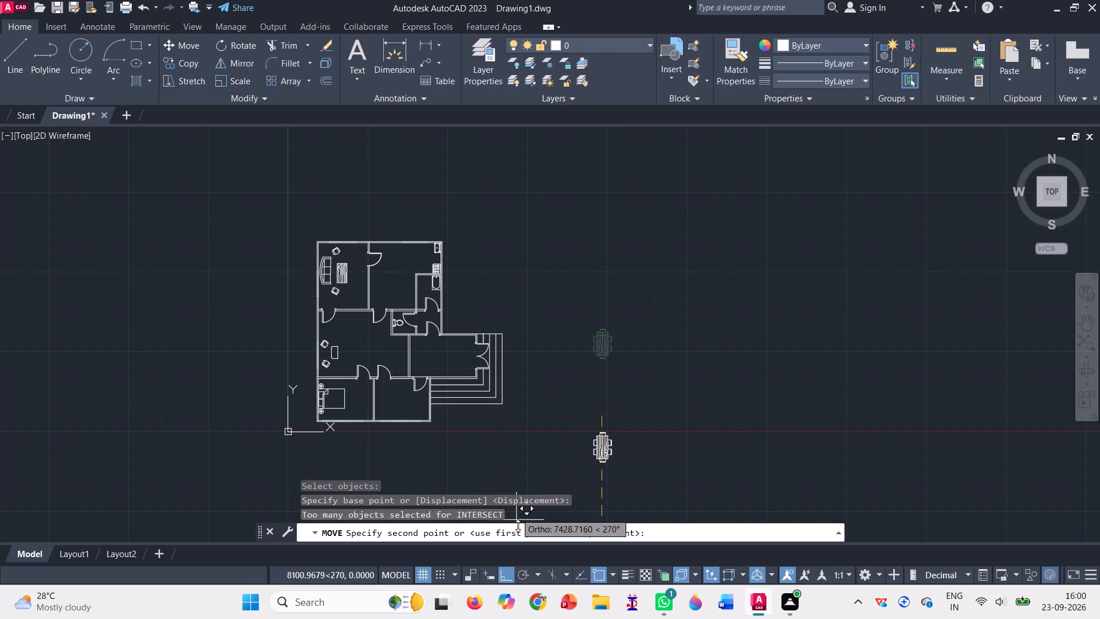
left_click(508, 573)
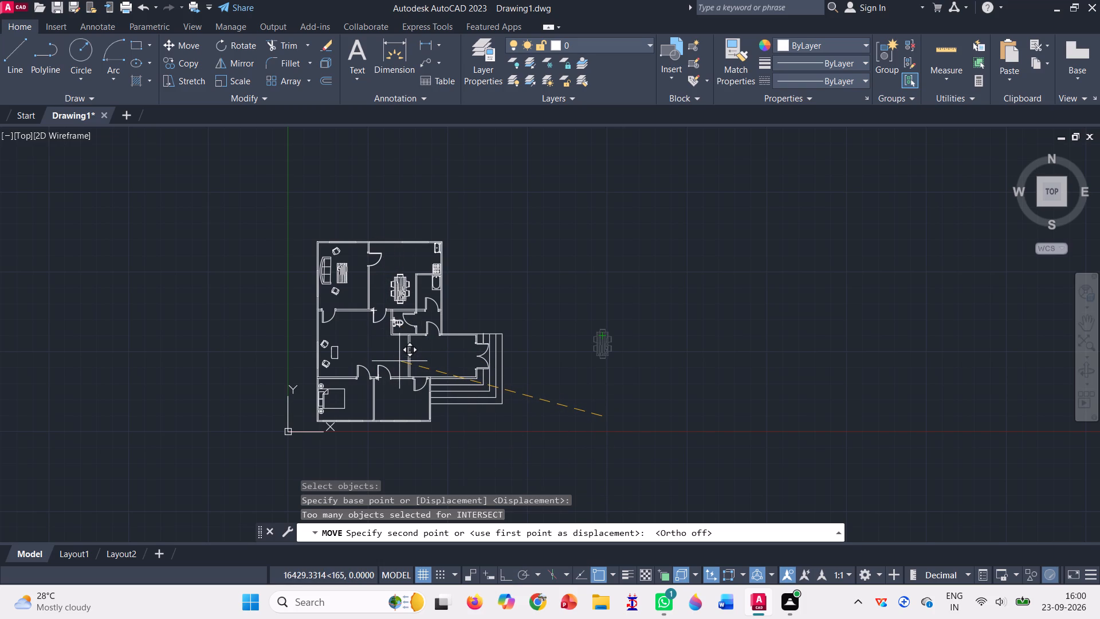
left_click(399, 361)
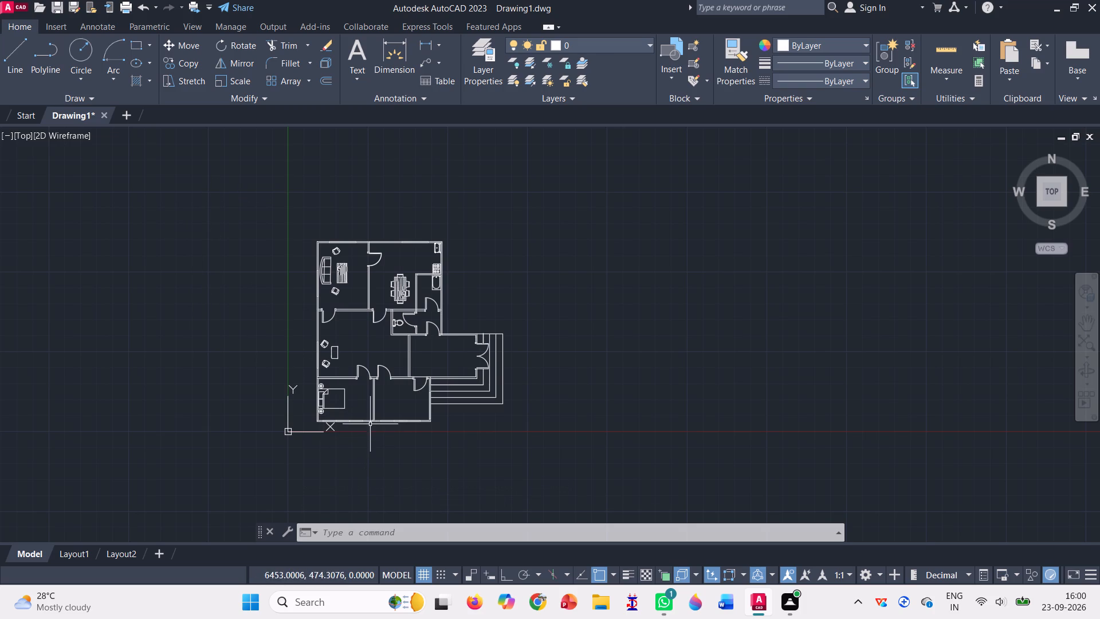
Add a multiline text reading "kitchen" in the empty area to the right of the floor plan.
left_click(361, 44)
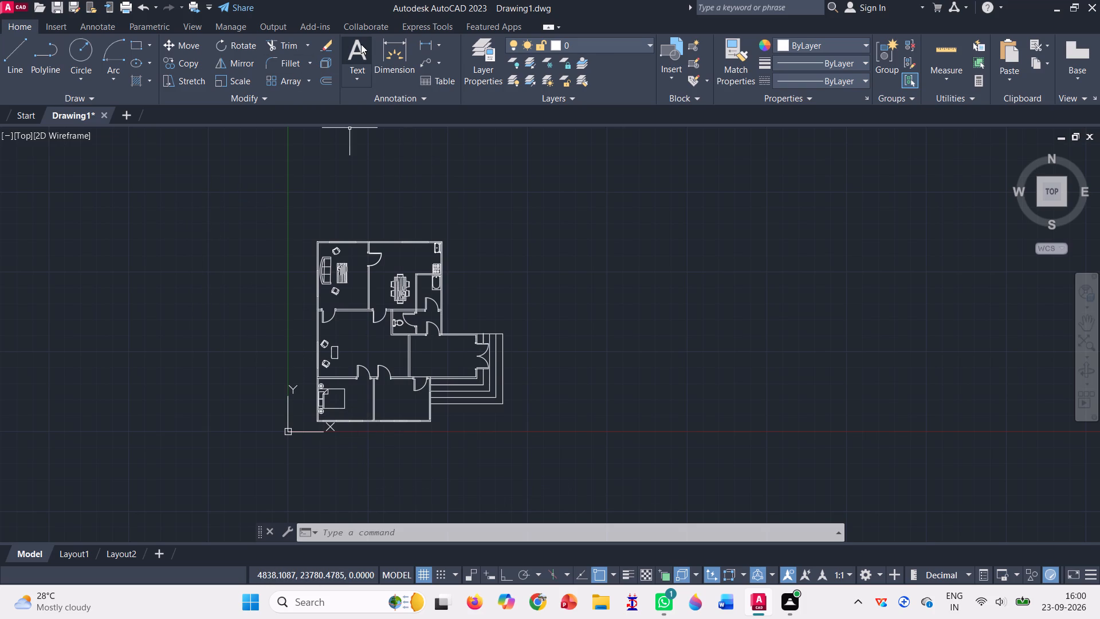
left_click(517, 252)
left_click(683, 302)
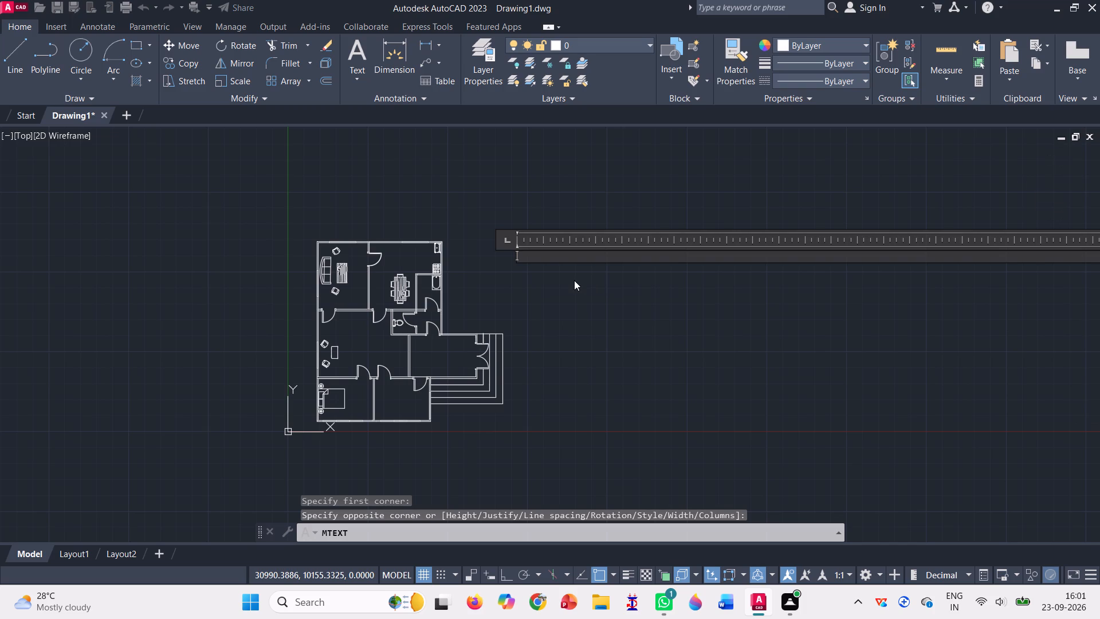
type("ki")
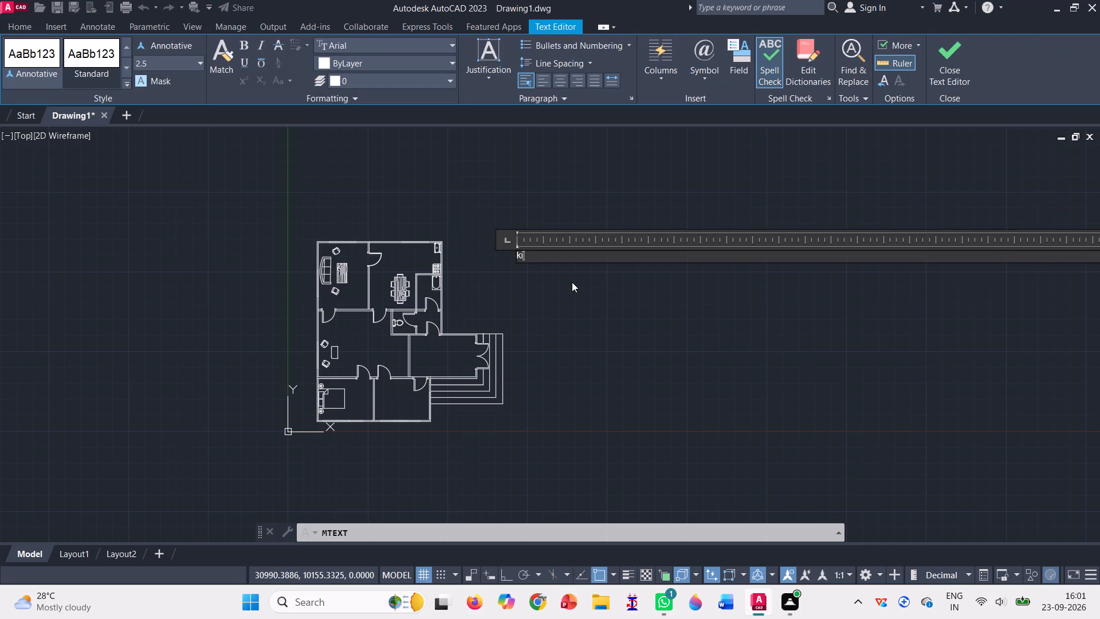
type("tche")
key("n")
key("Return")
key("BackSpace")
left_click(950, 68)
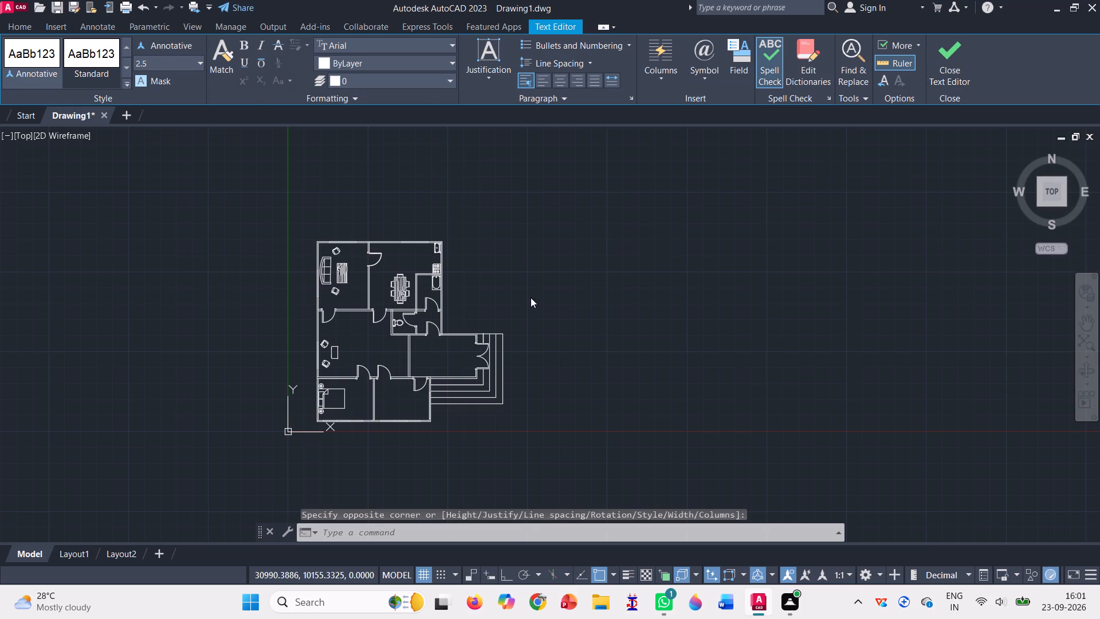
scroll(495, 267, "up", 4)
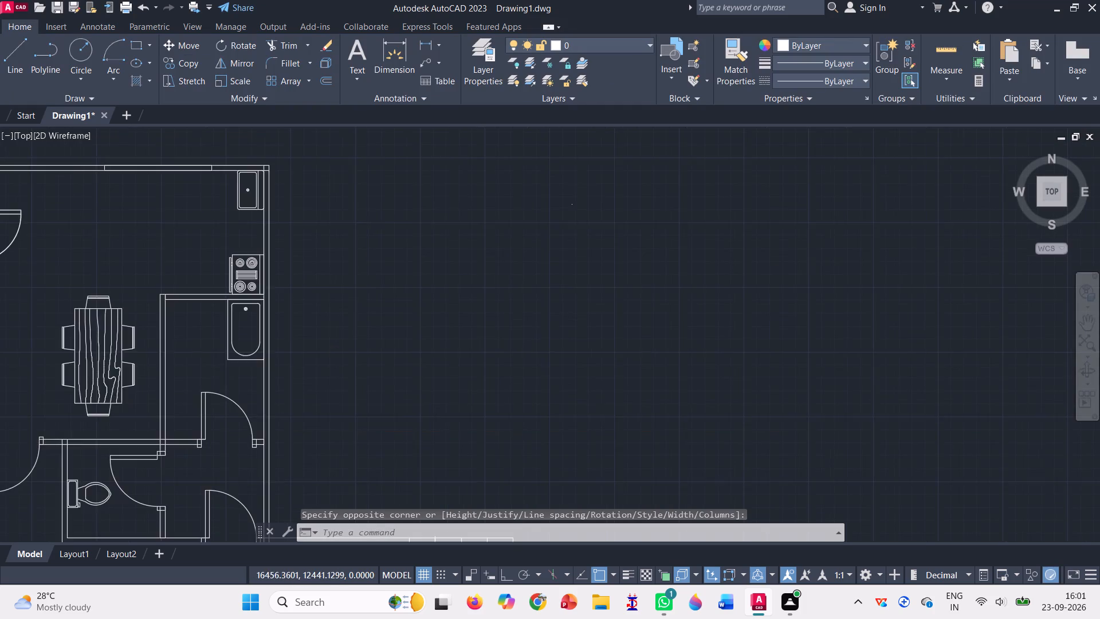
scroll(623, 137, "up", 5)
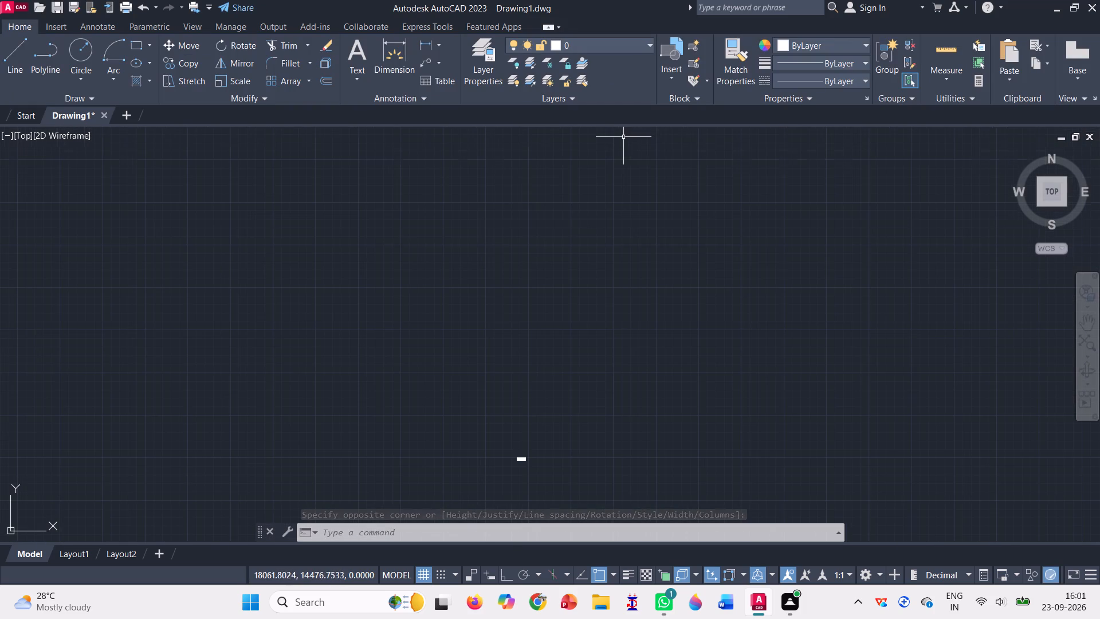
Scale up the small "kitchen" text outside the floor plan freehand from its insertion point.
scroll(457, 367, "down", 2)
scroll(488, 433, "up", 2)
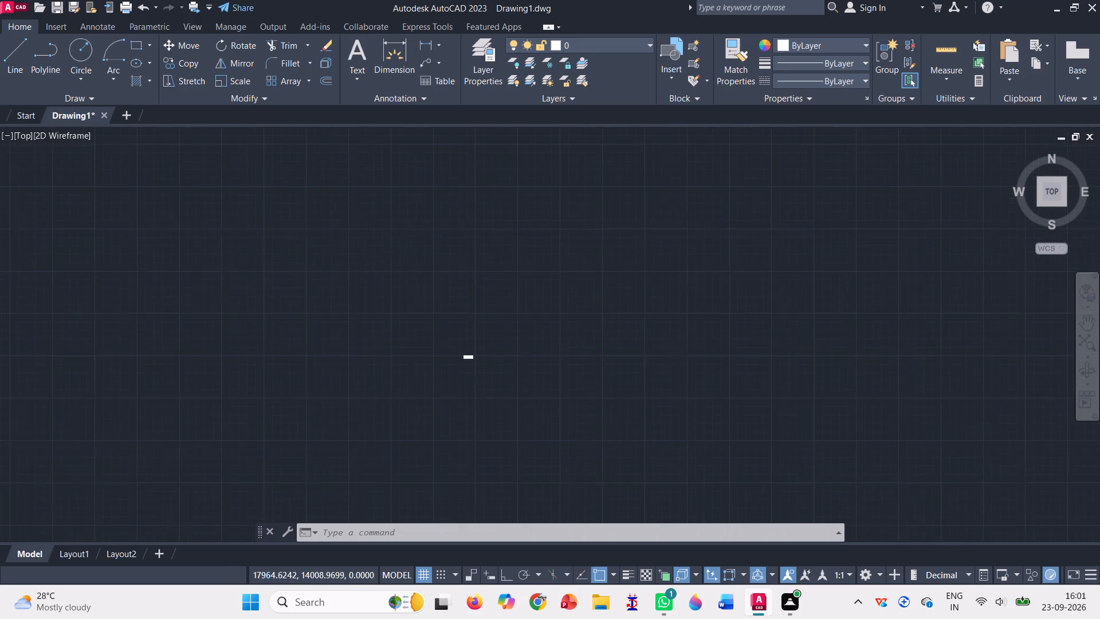
scroll(488, 433, "up", 3)
scroll(398, 267, "down", 2)
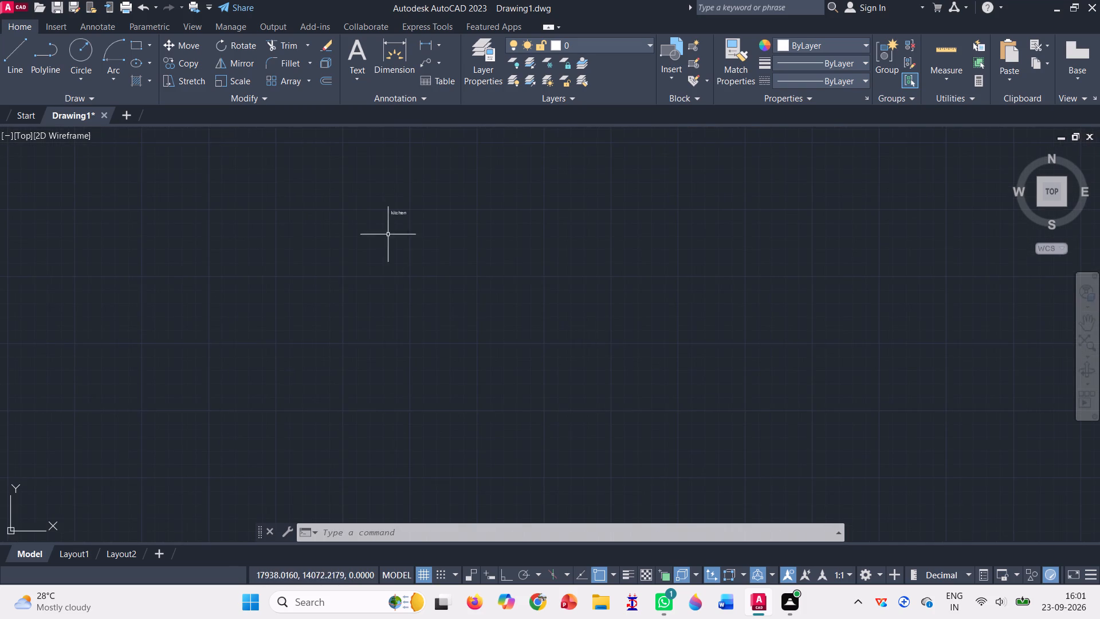
scroll(382, 225, "up", 2)
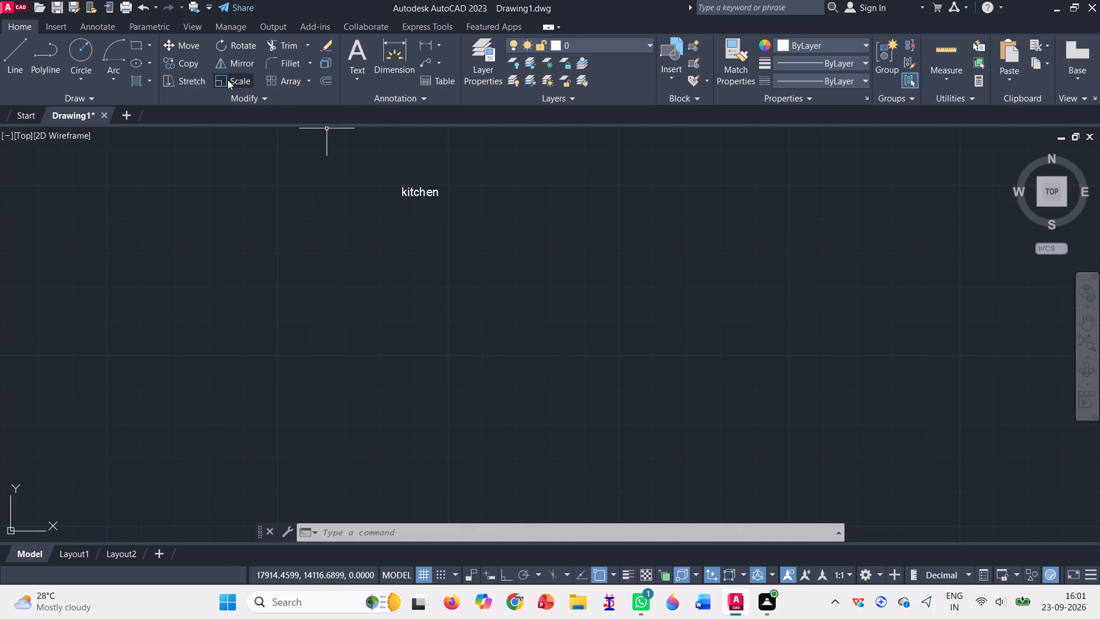
left_click(227, 80)
left_click(407, 191)
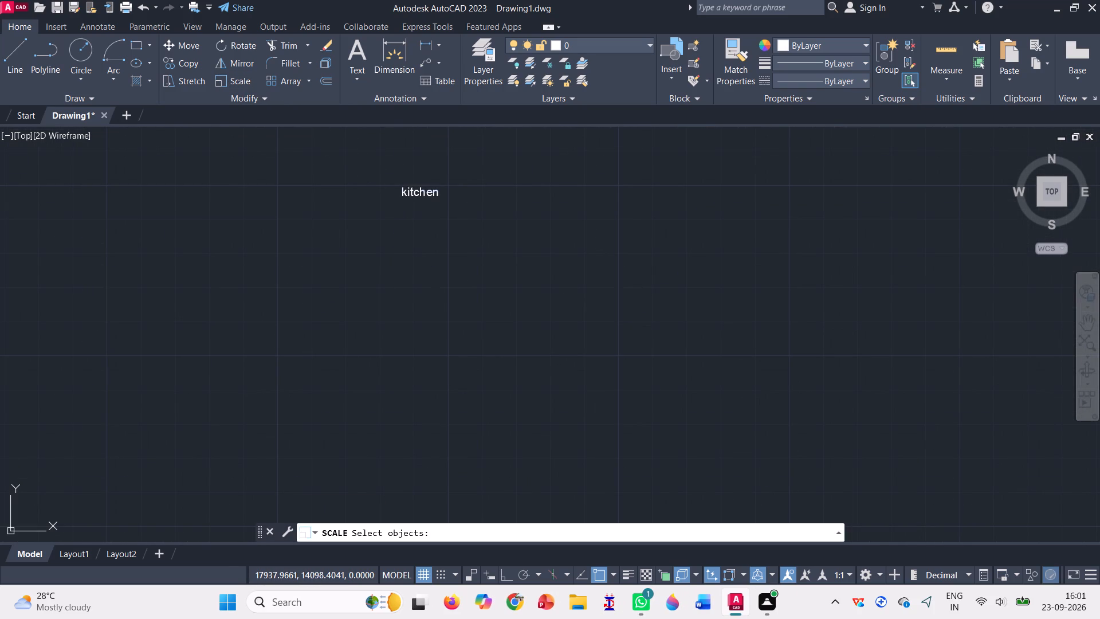
key("Return")
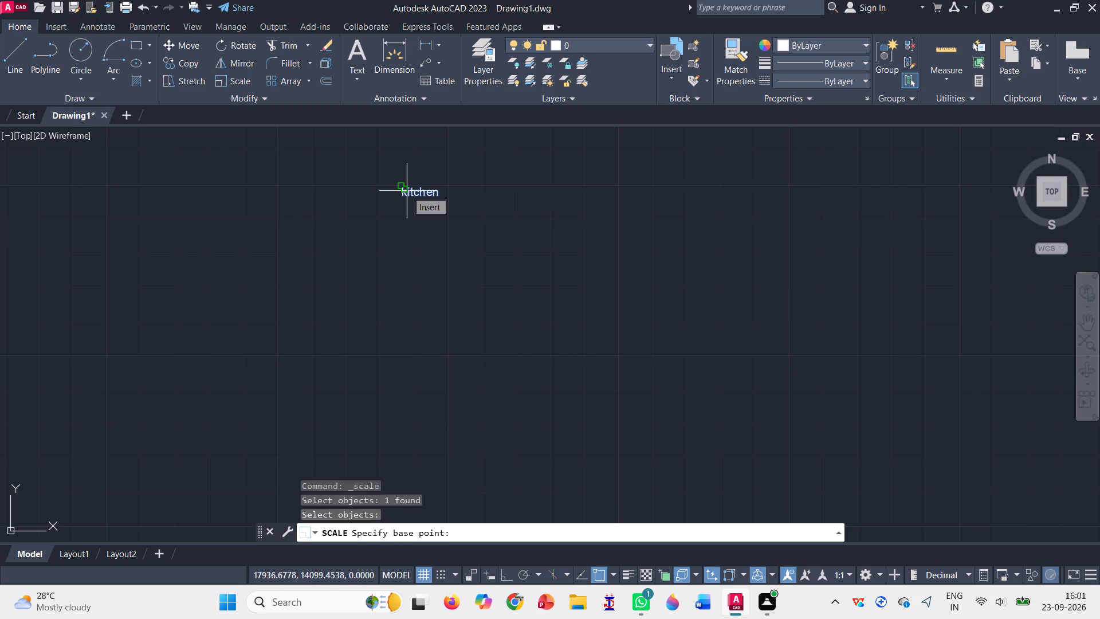
left_click(407, 191)
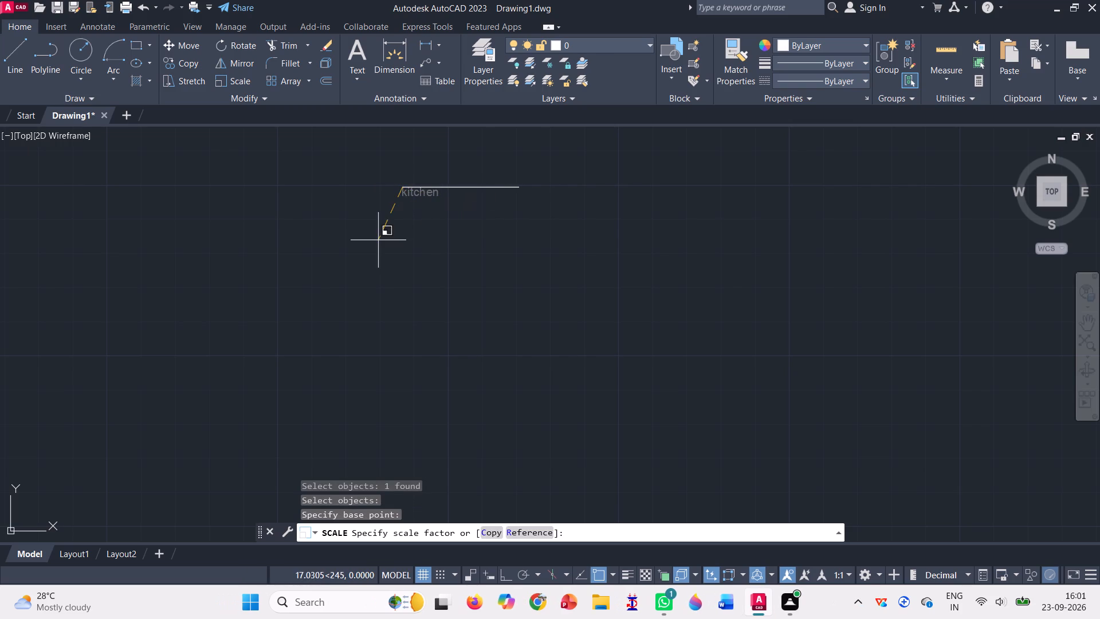
left_click(472, 210)
Add a new multiline text reading "kitchen" with text height 200 in the empty area above and right of the floor plan.
scroll(481, 221, "down", 7)
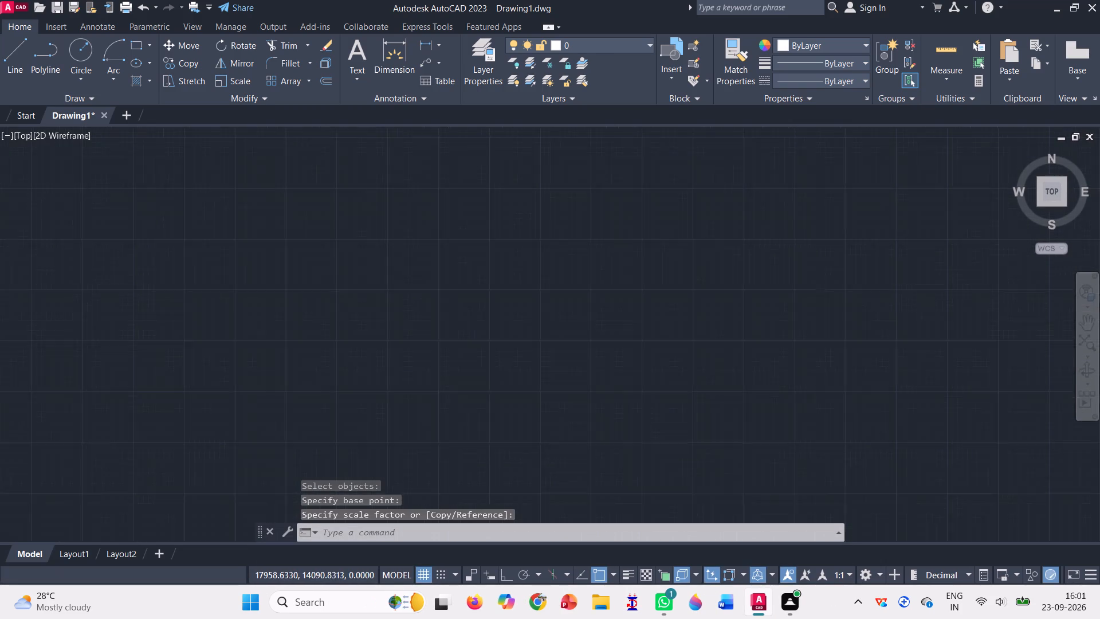
scroll(481, 221, "down", 4)
scroll(415, 254, "up", 1)
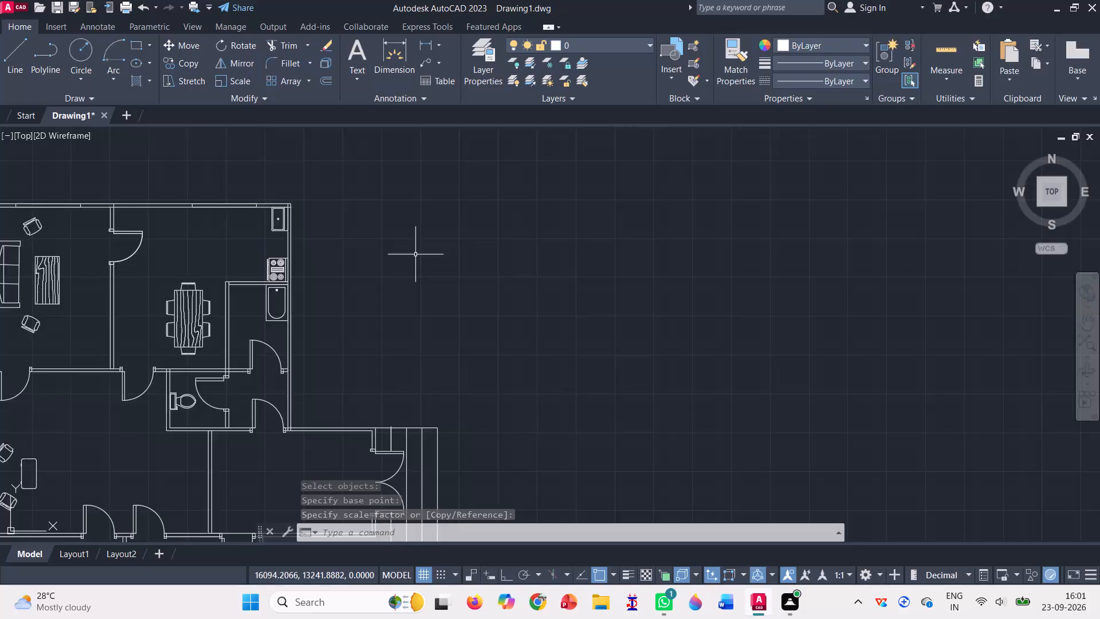
scroll(415, 254, "up", 6)
scroll(415, 256, "down", 11)
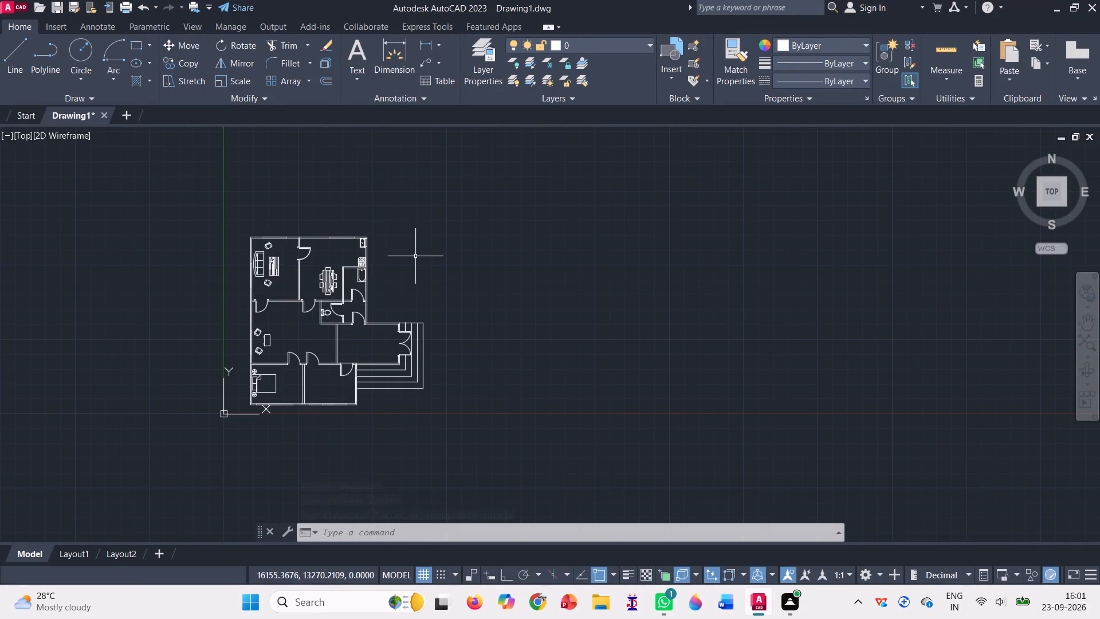
left_click(348, 47)
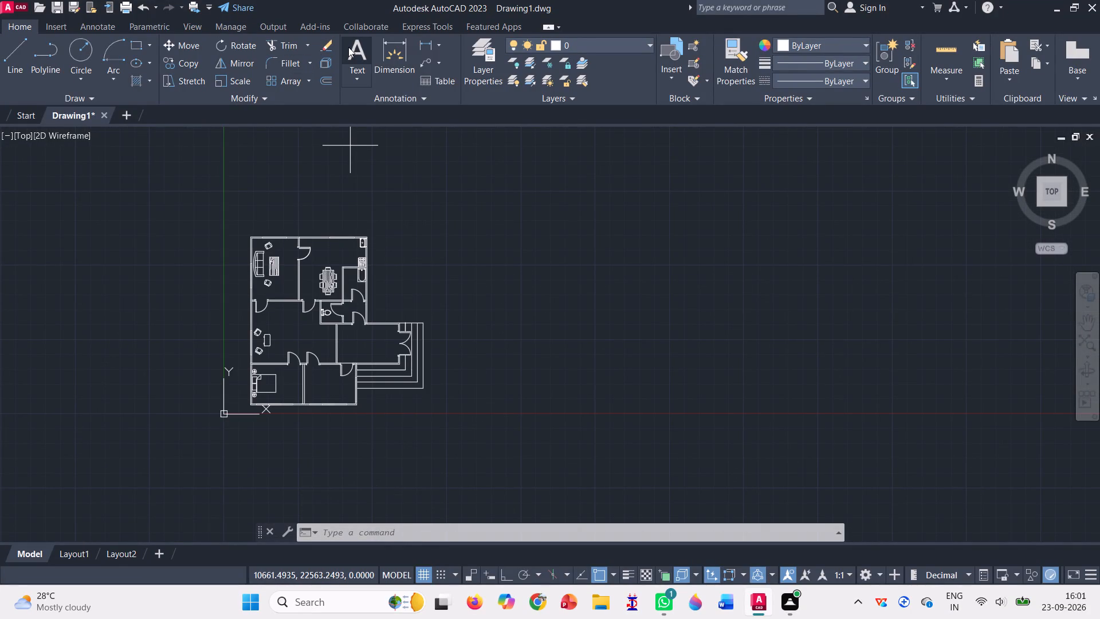
left_click(417, 200)
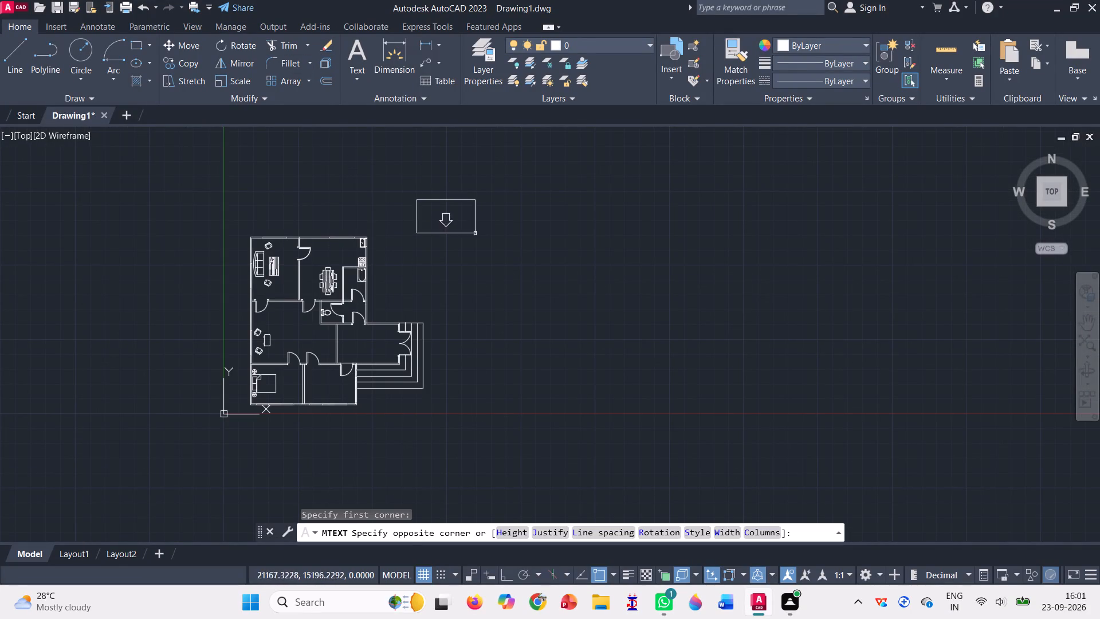
left_click(499, 247)
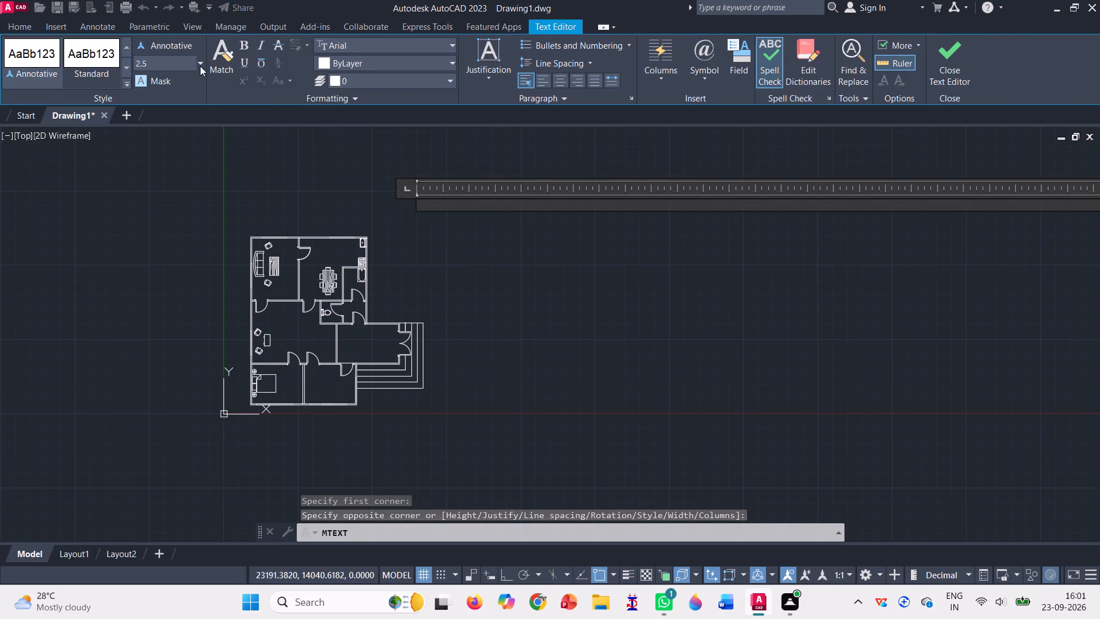
left_click(195, 64)
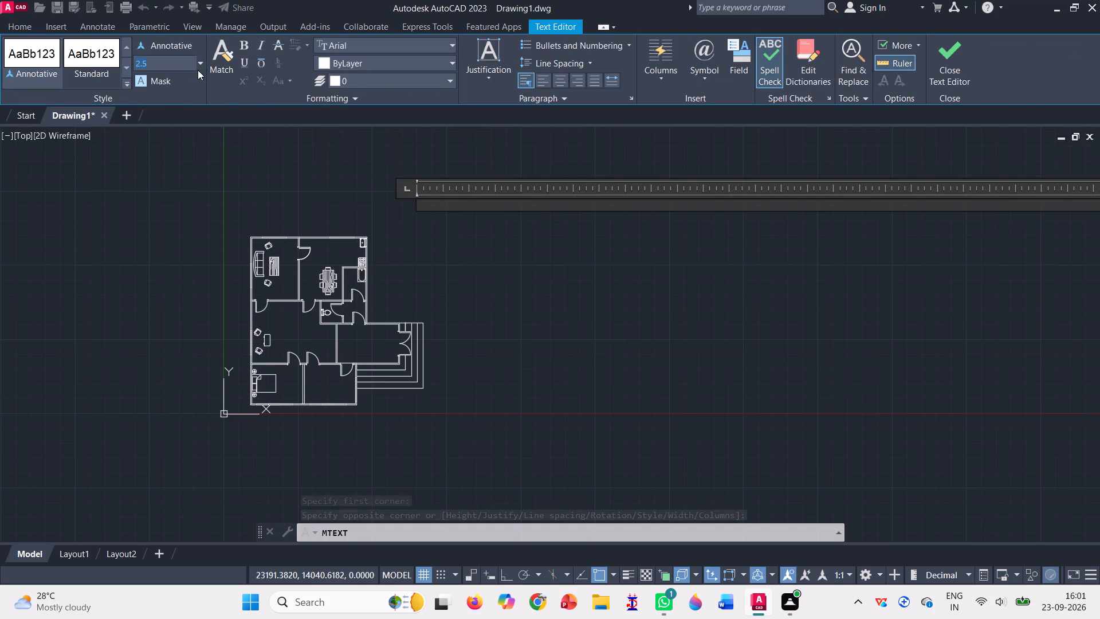
key("BackSpace")
type("200")
key("Return")
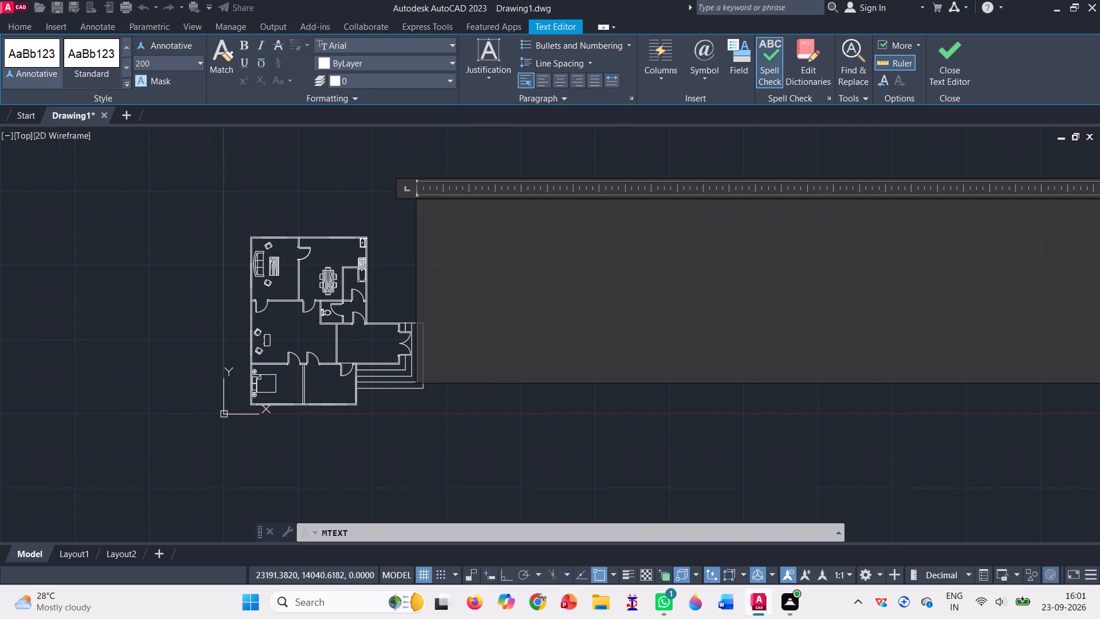
key("h")
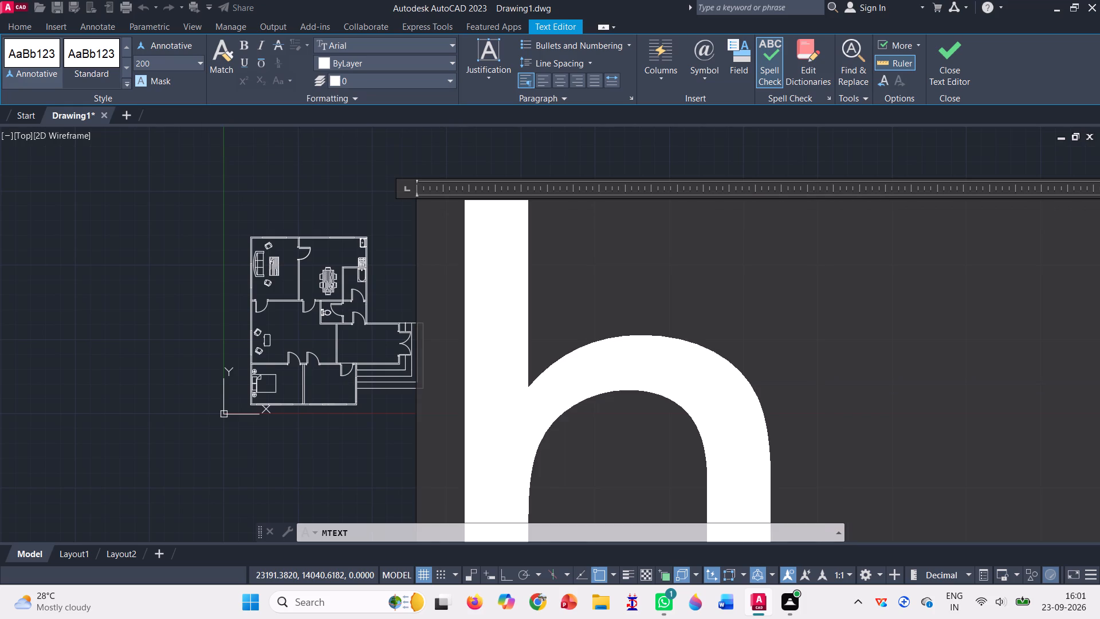
key("BackSpace")
type("kit")
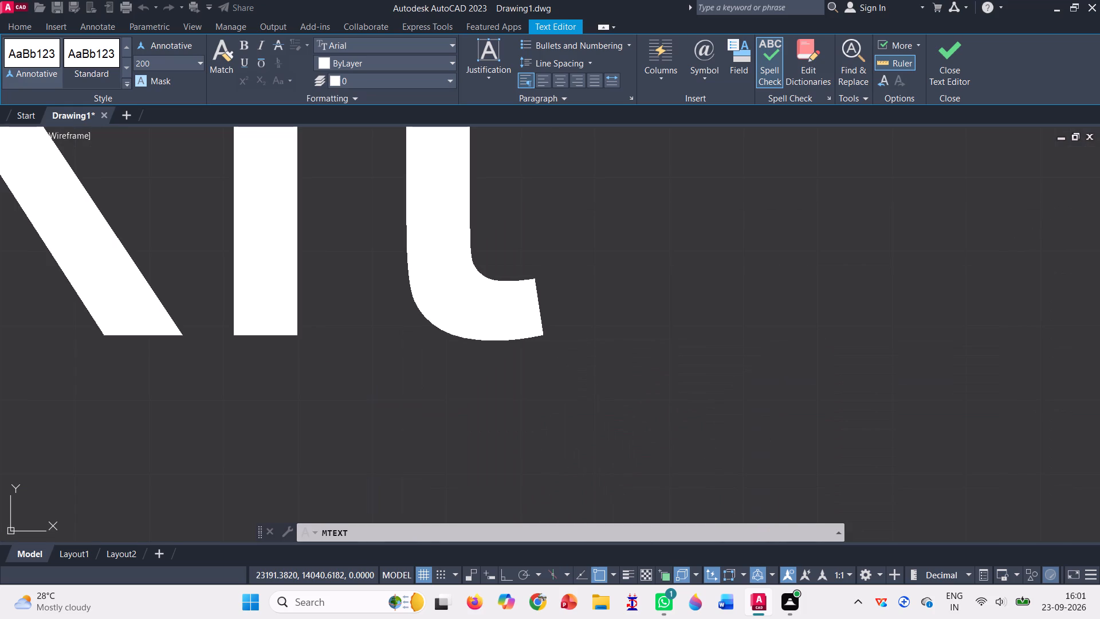
type("ch")
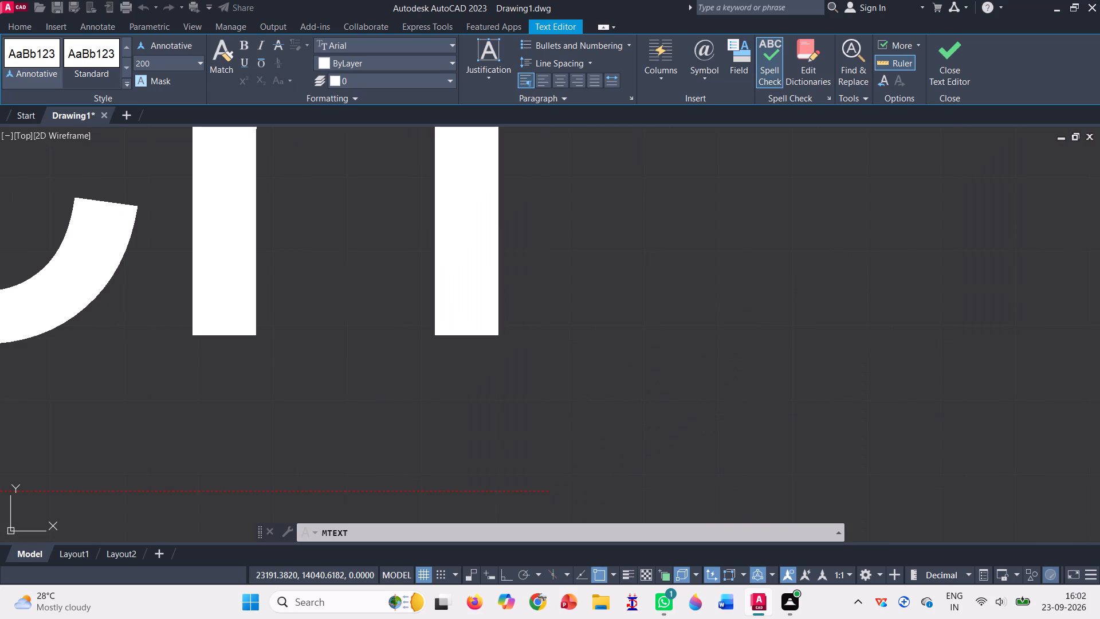
type("en")
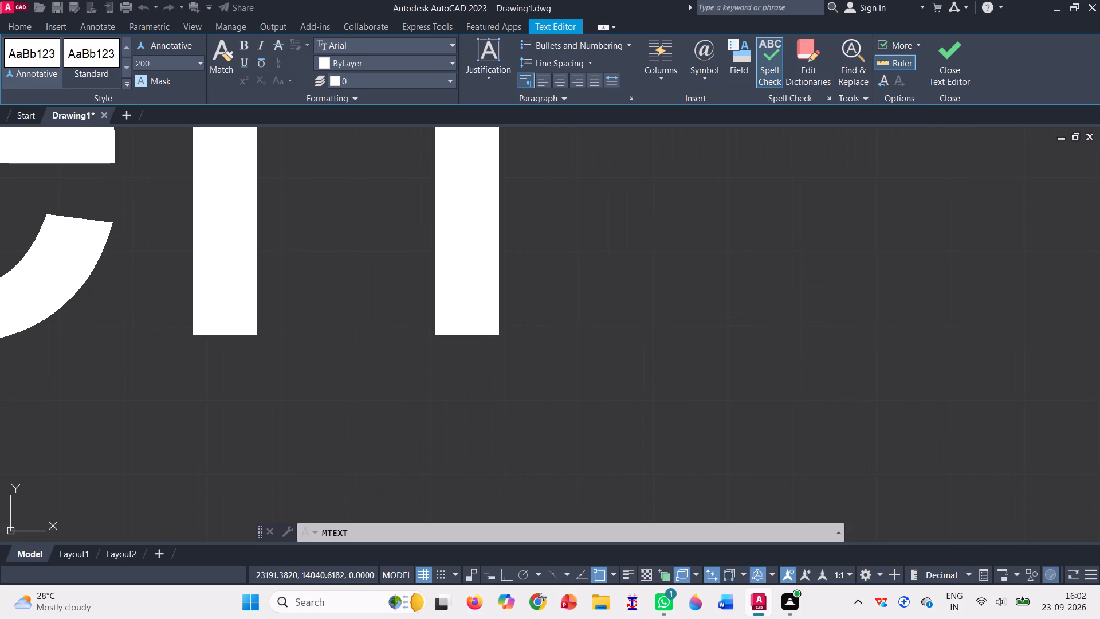
double_click(950, 59)
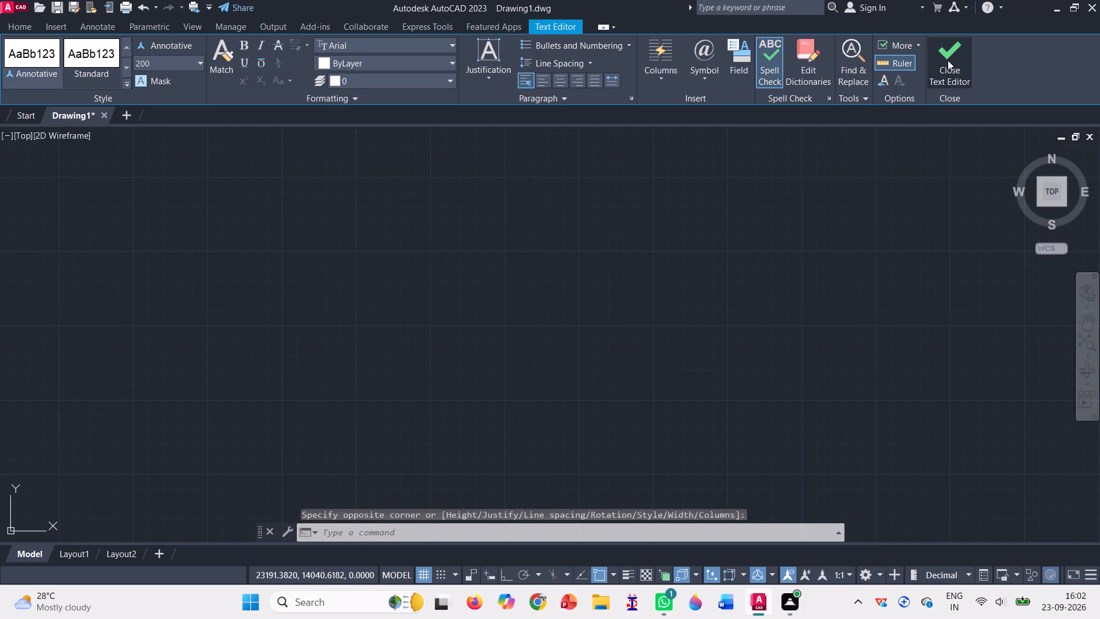
Move the new "kitchen" text into the upper-right room of the plan, above the dining table.
scroll(670, 350, "down", 4)
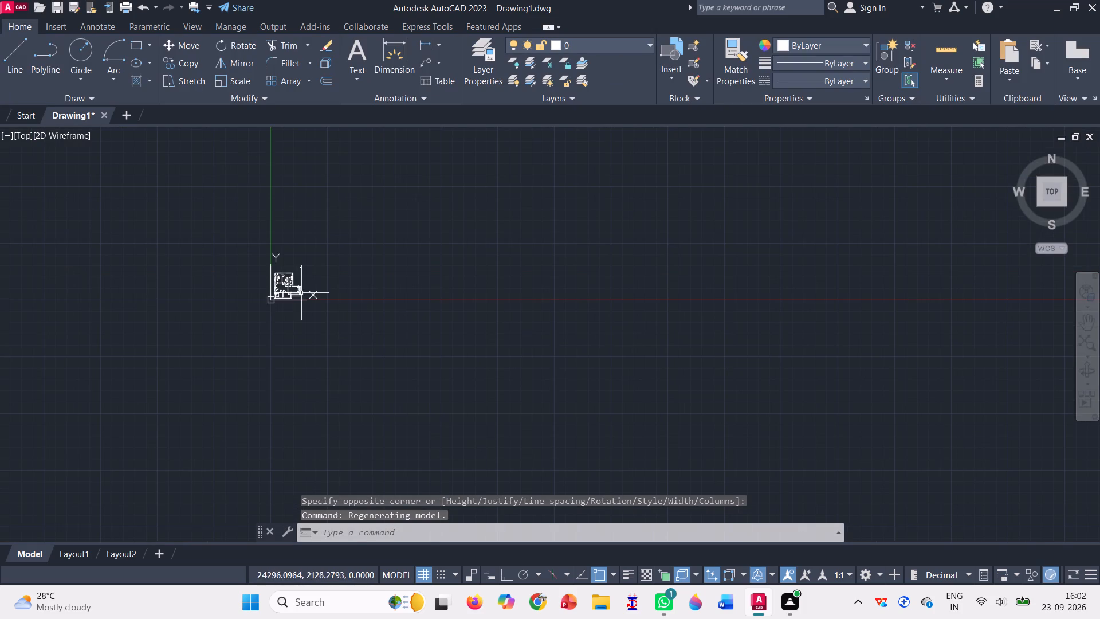
scroll(301, 293, "up", 3)
scroll(207, 234, "up", 1)
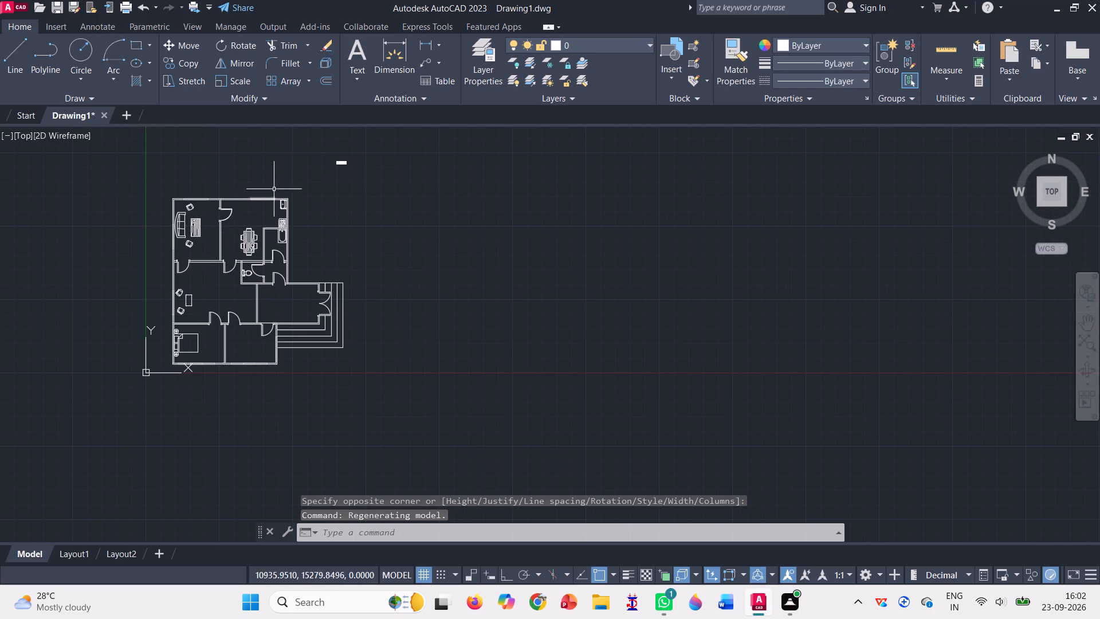
left_click(344, 166)
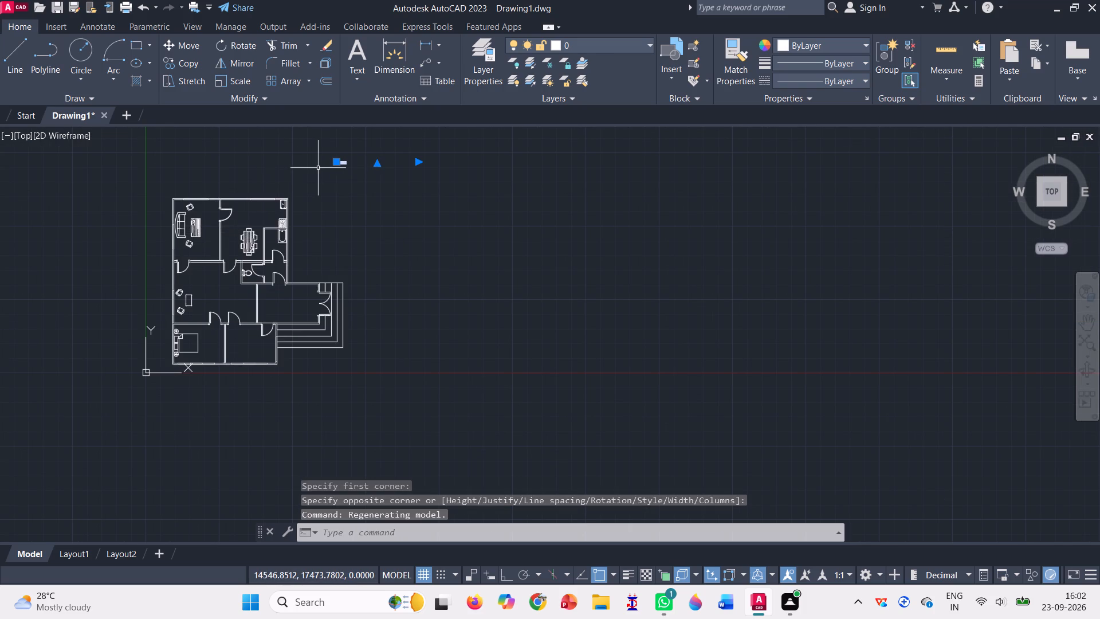
left_click(197, 42)
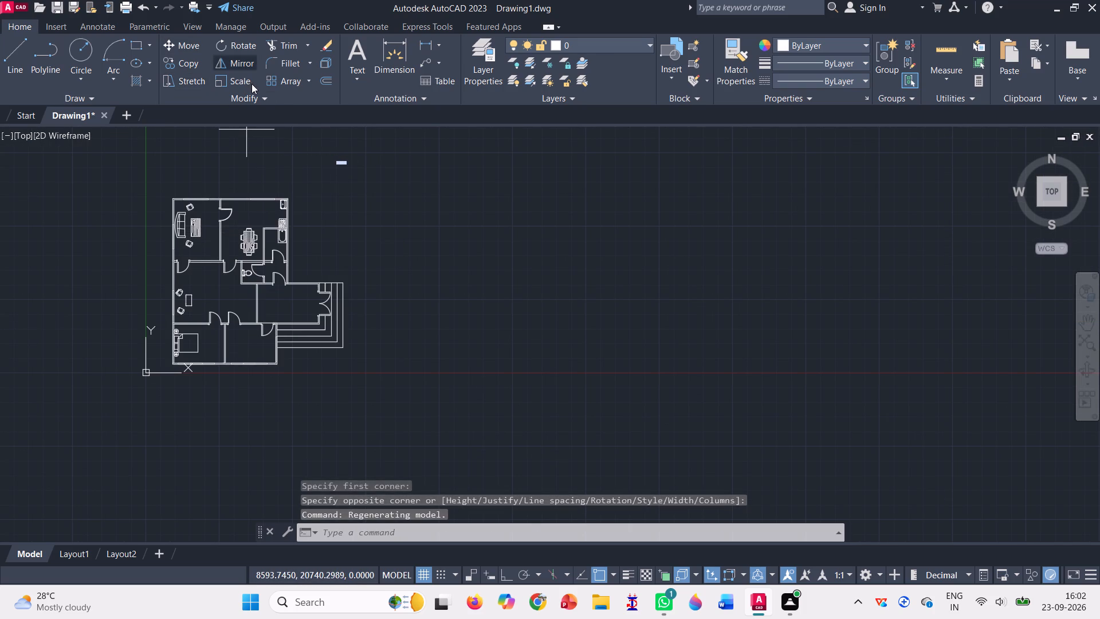
left_click(341, 159)
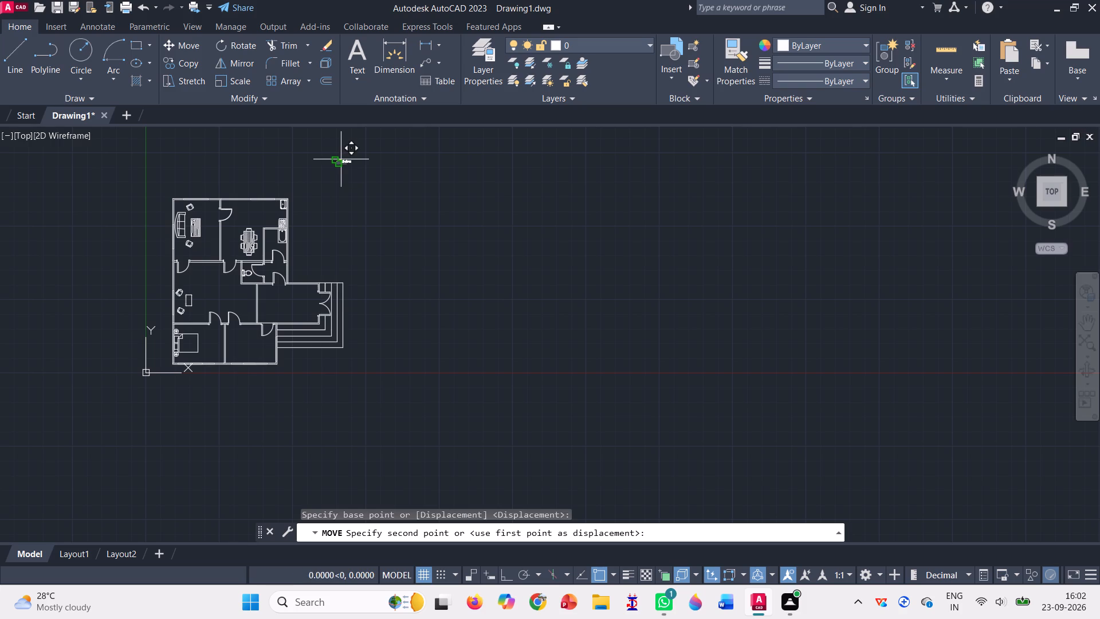
left_click(244, 209)
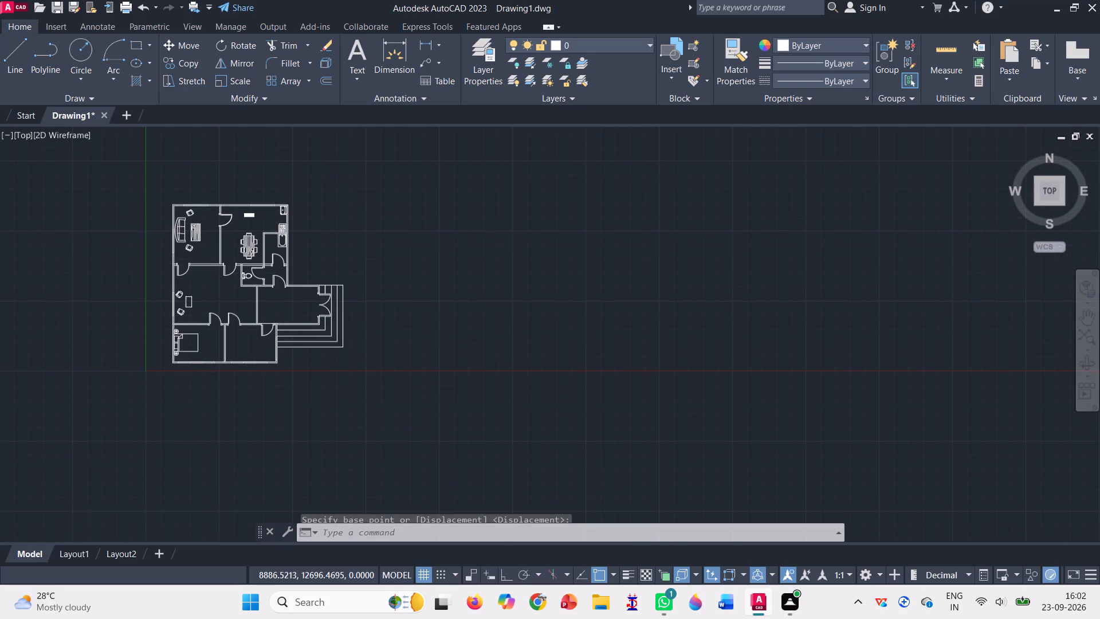
Scale the "kitchen" label freehand from its lower-left corner to about two and a half times its size.
scroll(197, 226, "up", 2)
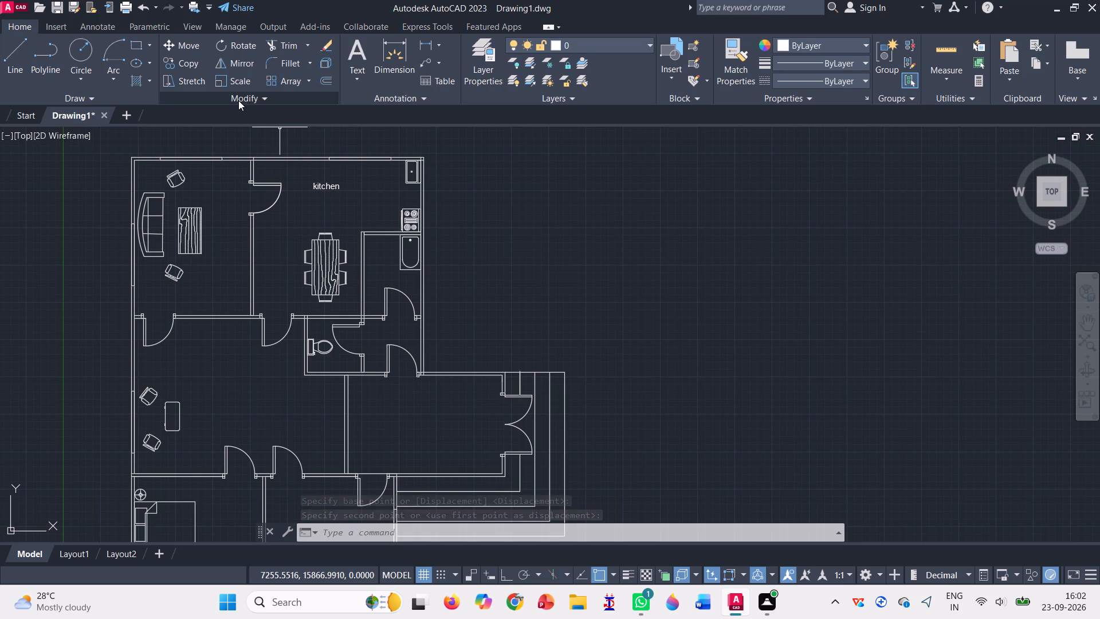
left_click(235, 77)
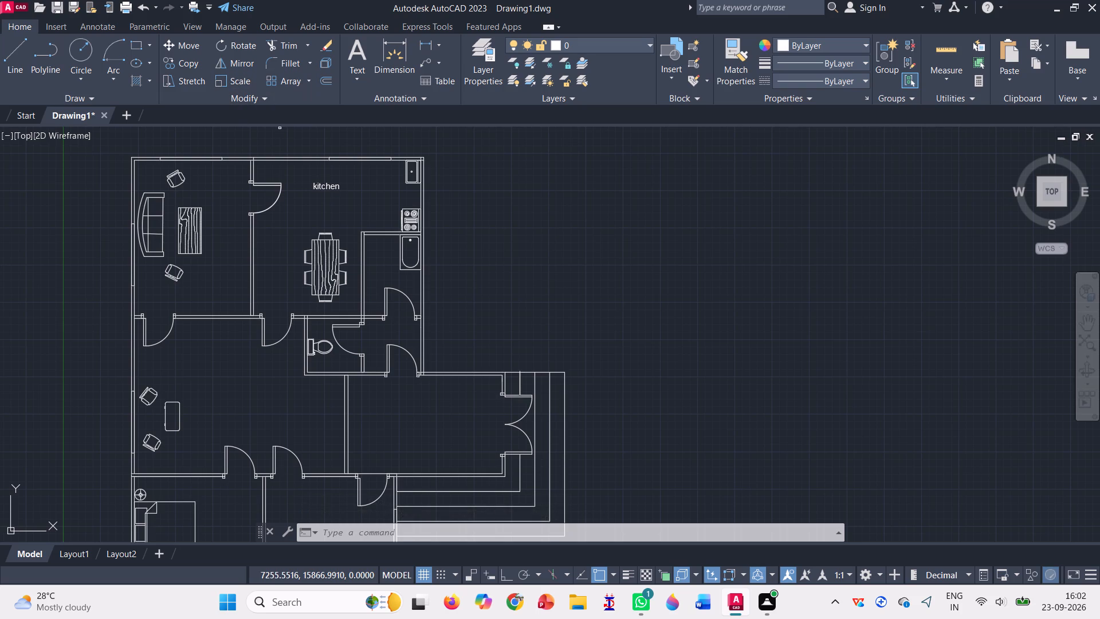
left_click(323, 187)
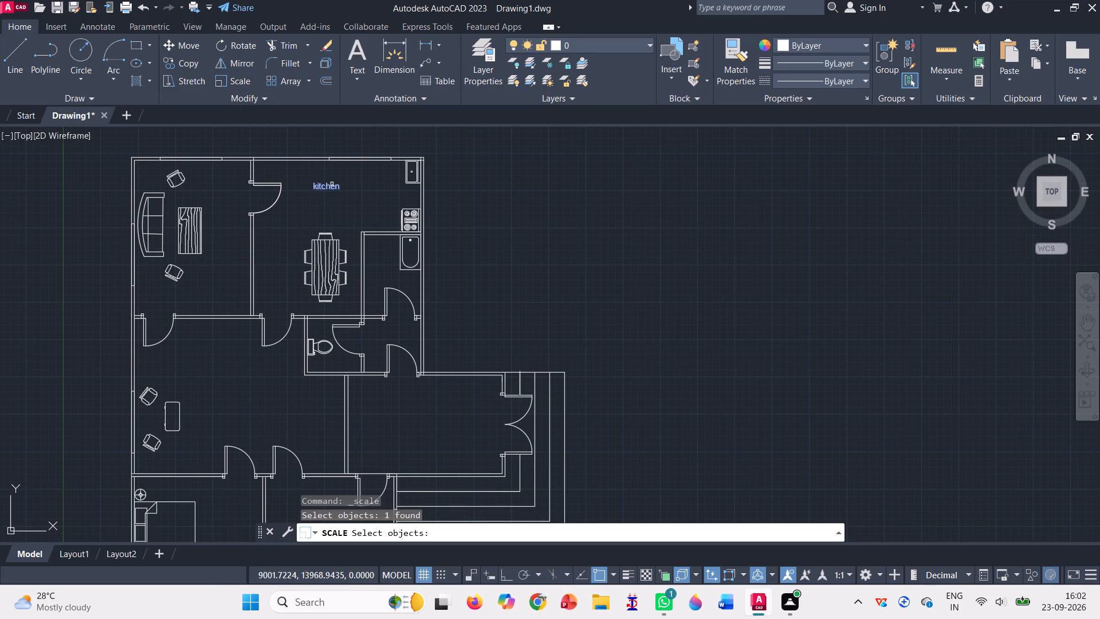
key("Return")
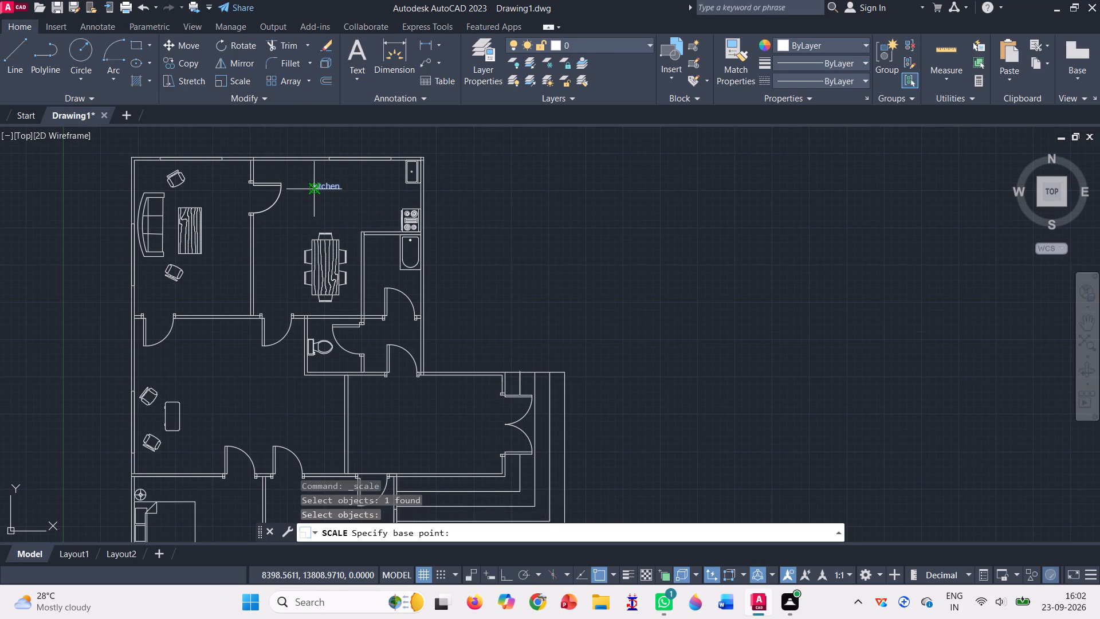
left_click(316, 189)
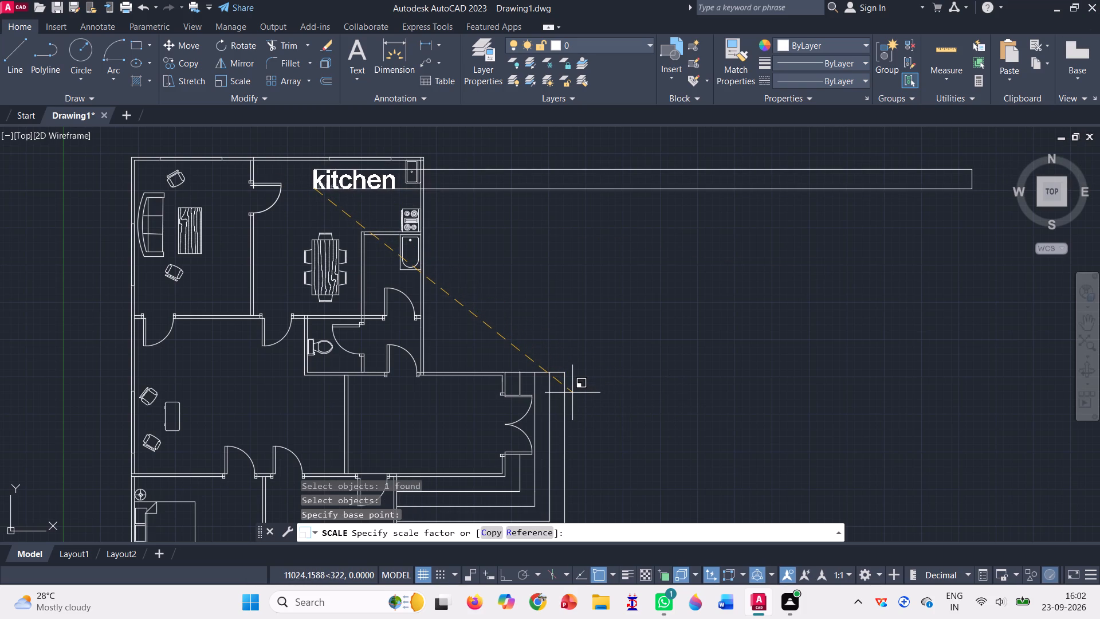
left_click(510, 398)
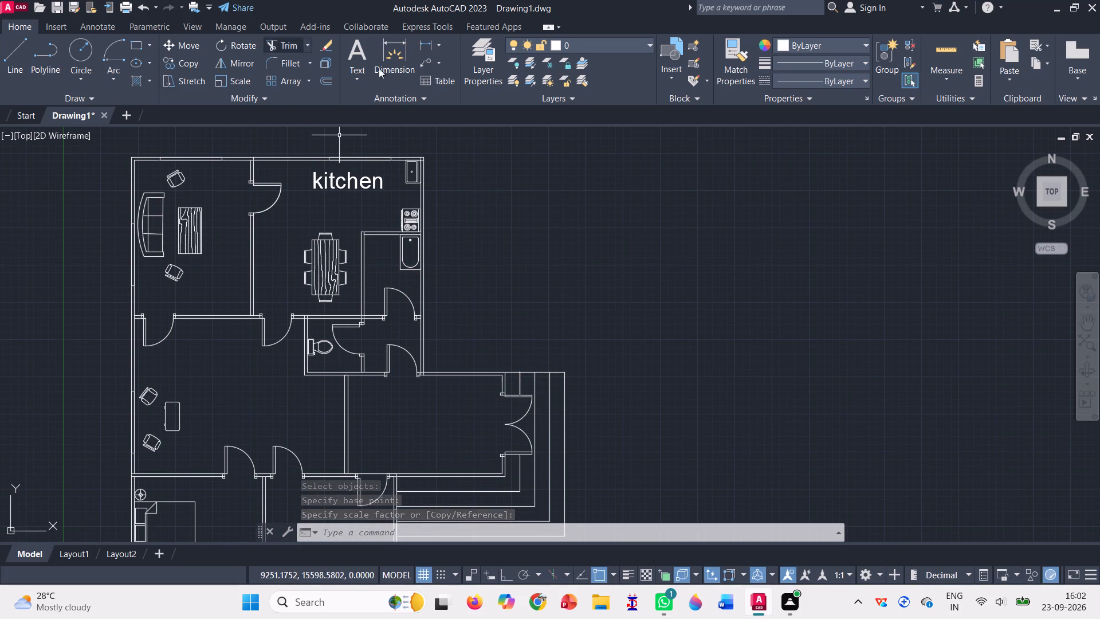
Add a multiline text reading "room1" in the empty area outside the floor plan, to the right of the kitchen.
left_click(355, 50)
left_click(494, 180)
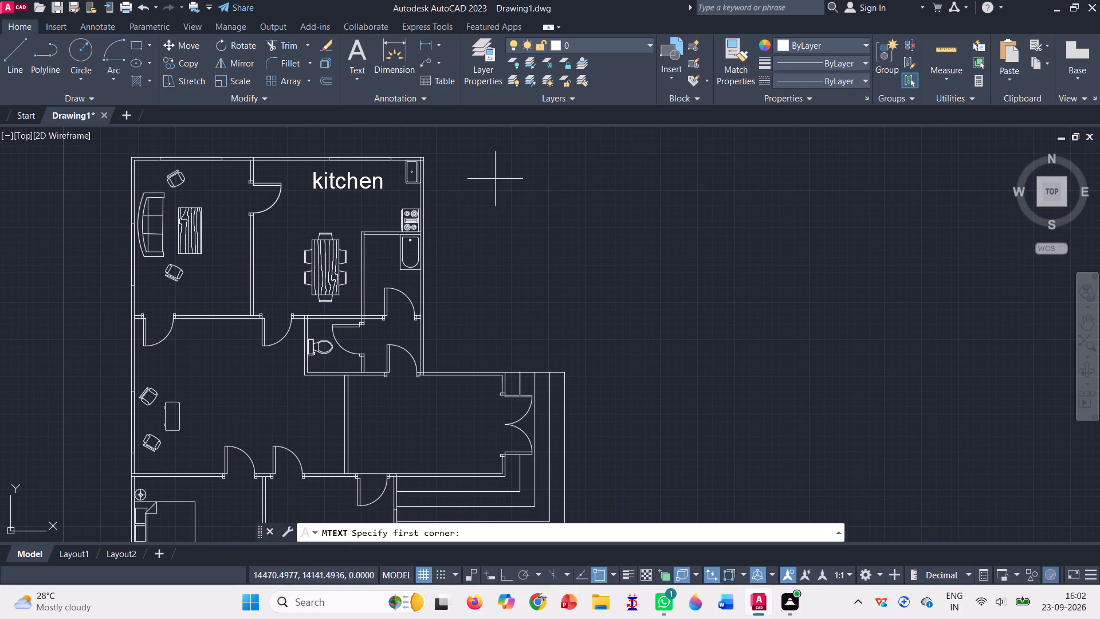
left_click(618, 194)
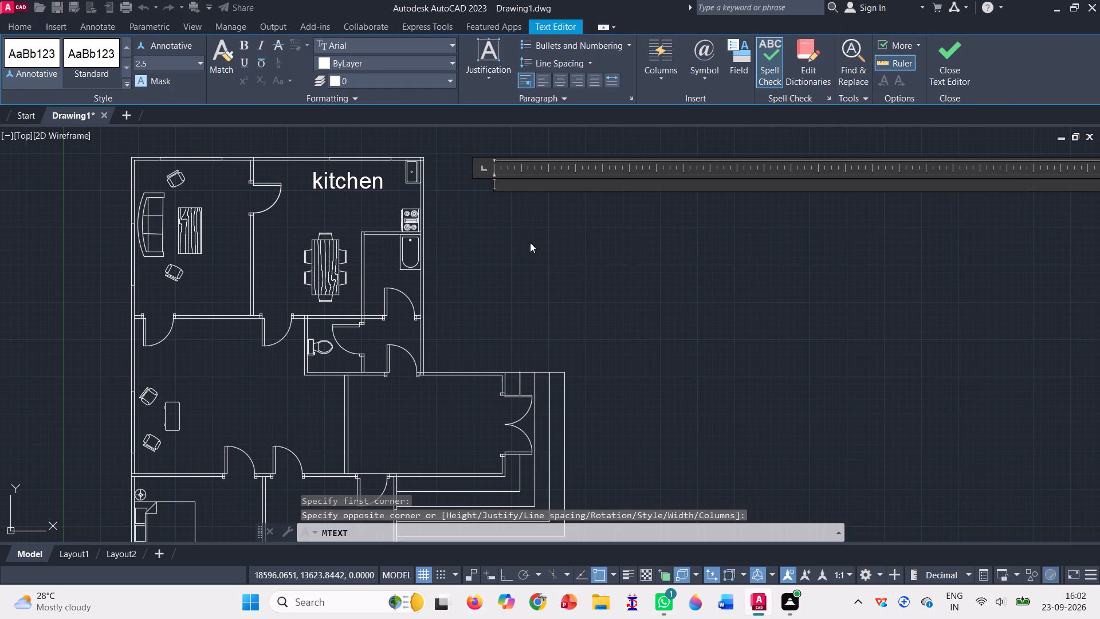
key("b")
key("BackSpace")
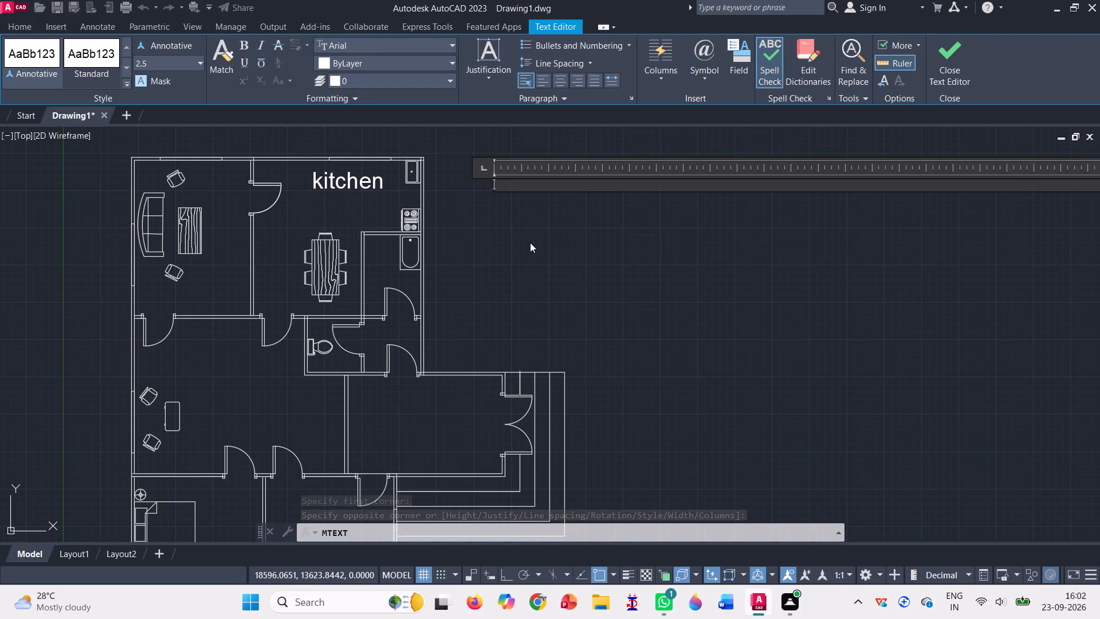
type("room")
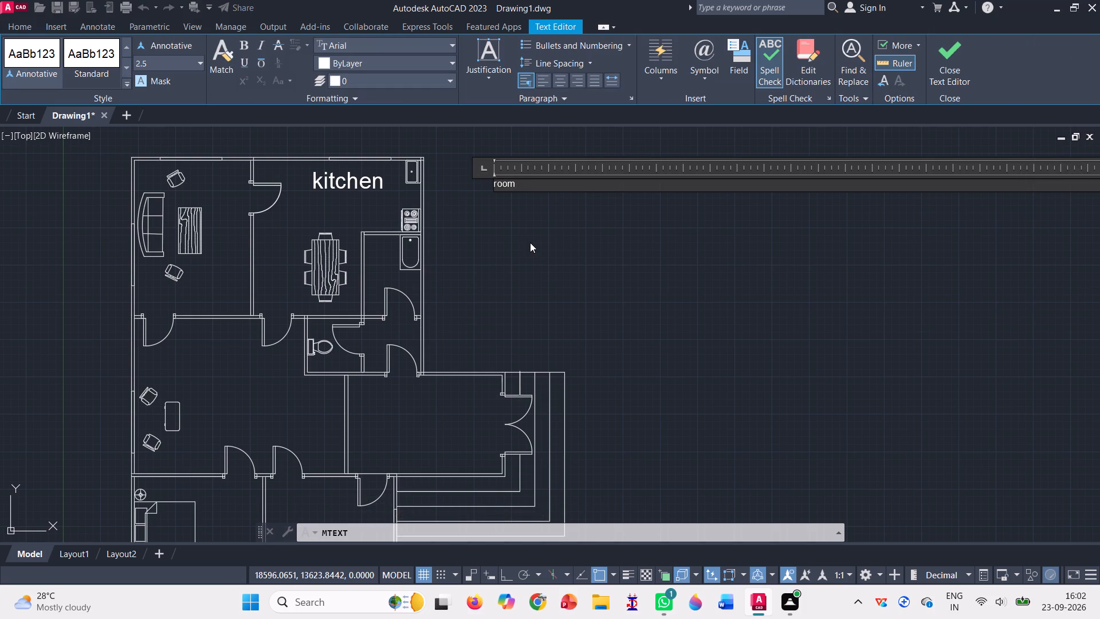
key("1")
key("Return")
key("BackSpace")
left_click(952, 53)
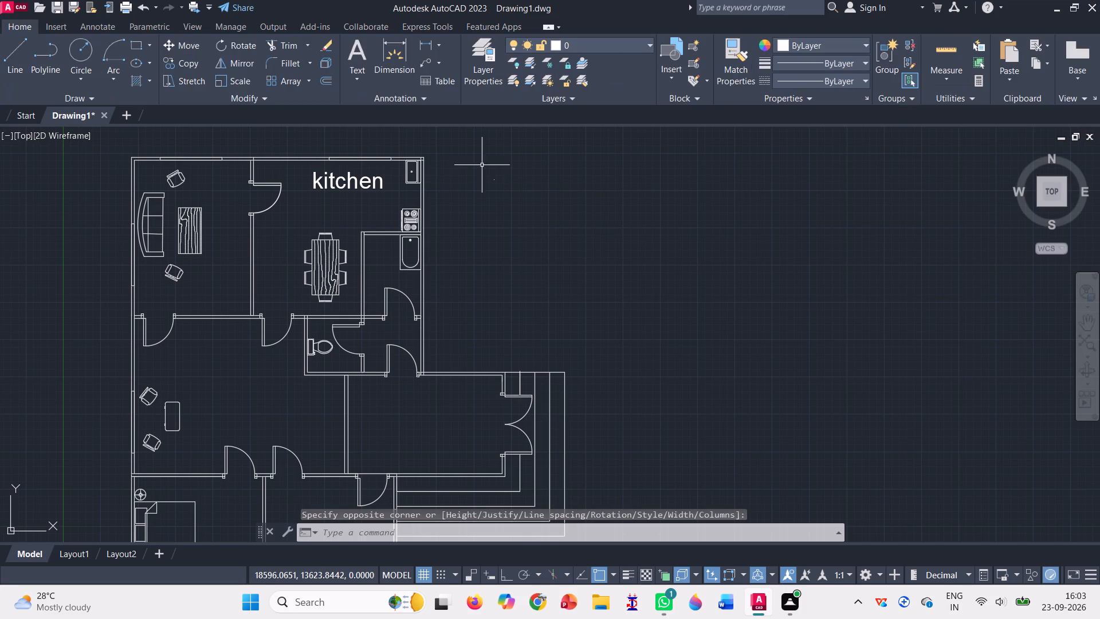
Add a multiline text reading "room2" just below the small "room1" text.
scroll(482, 165, "up", 5)
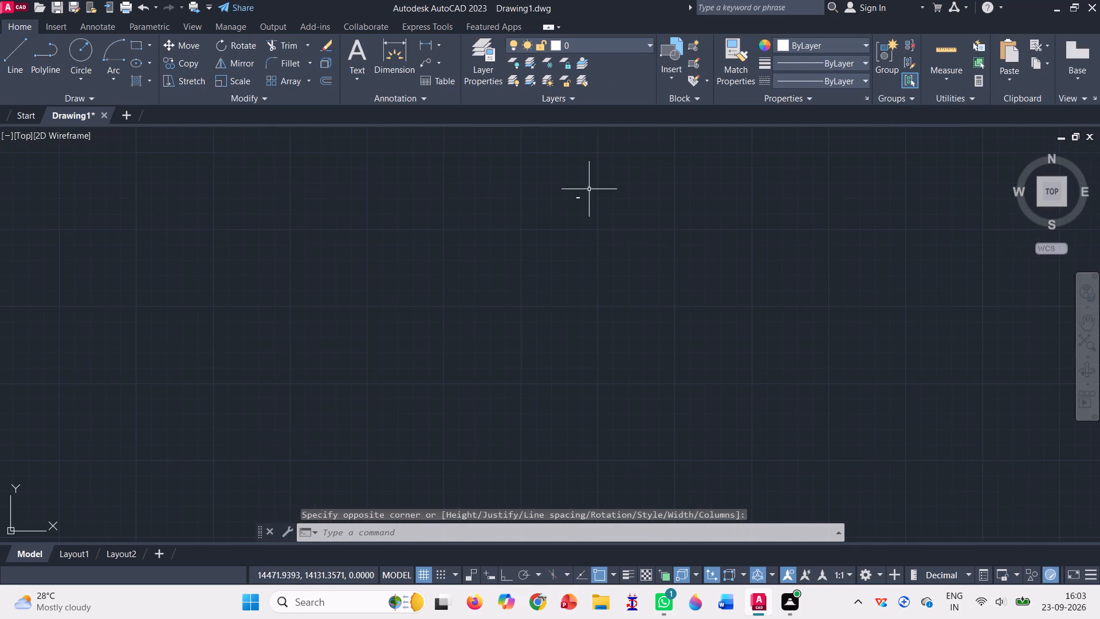
scroll(589, 189, "up", 3)
scroll(547, 212, "up", 3)
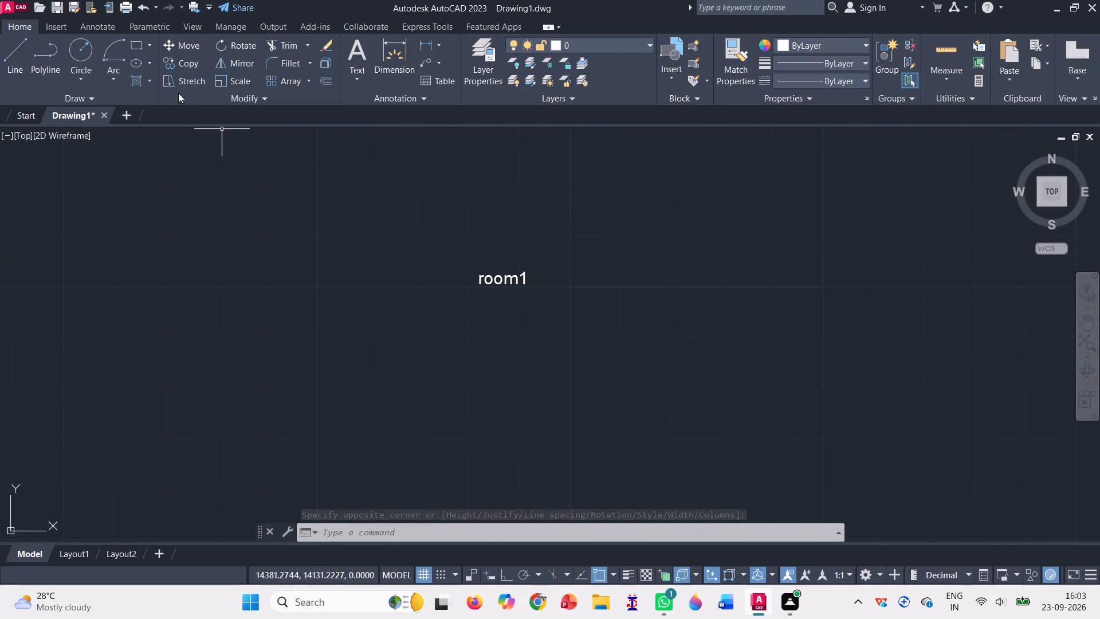
left_click(357, 46)
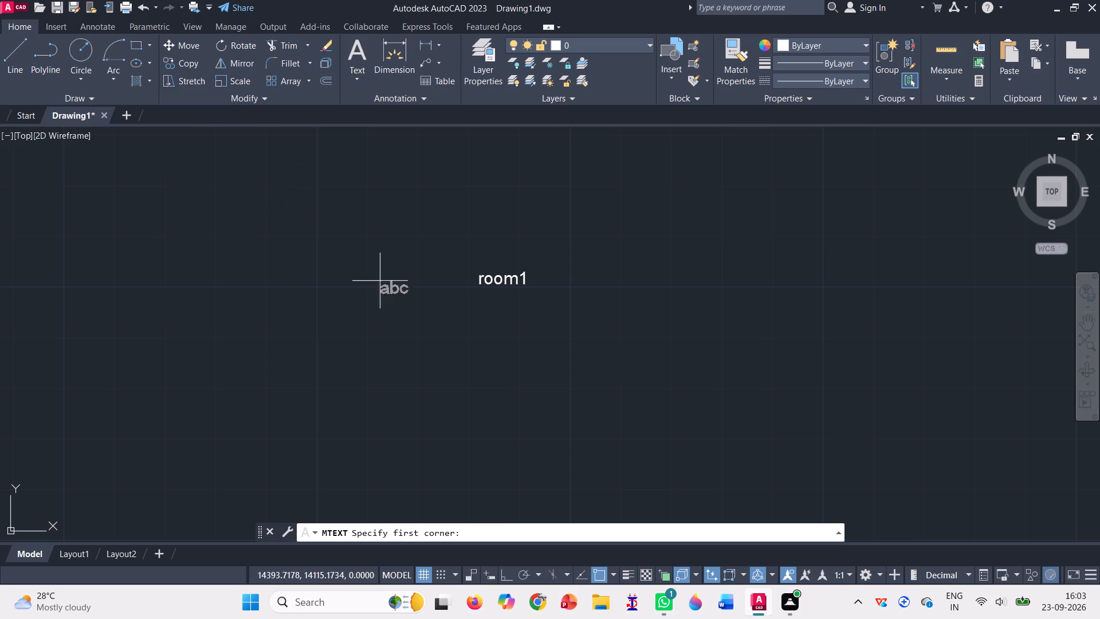
left_click(470, 314)
left_click(664, 409)
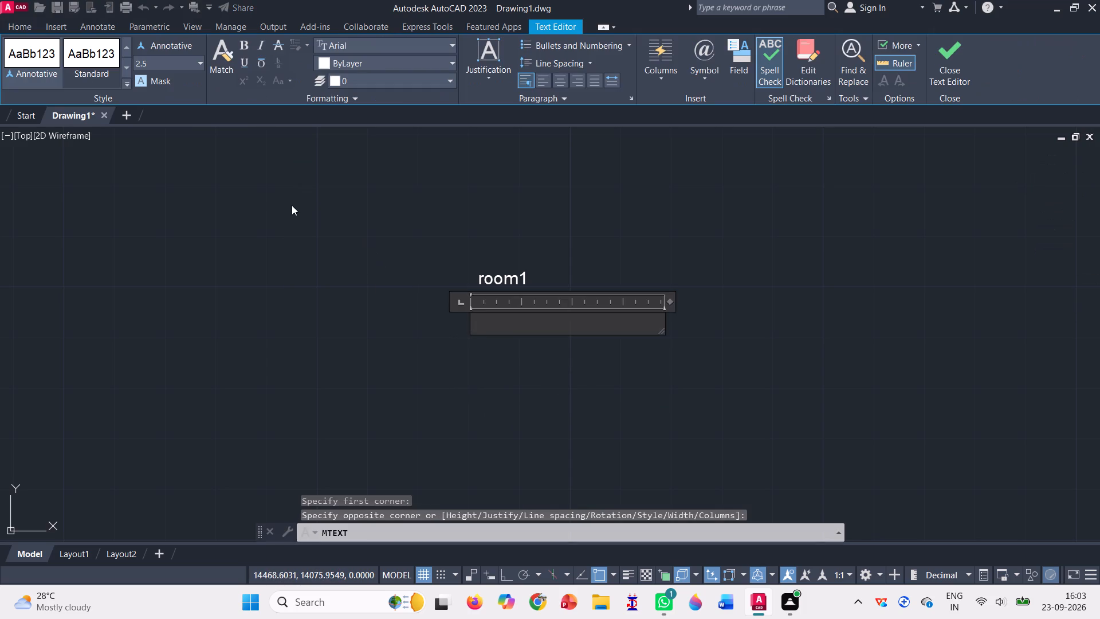
key("r")
type("oom")
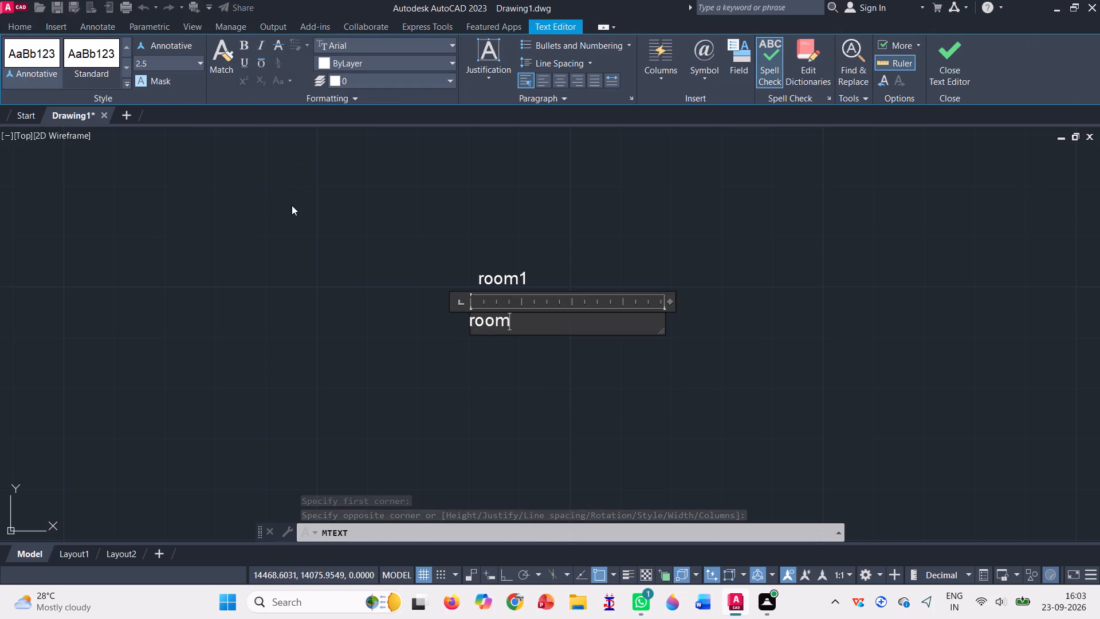
key("2")
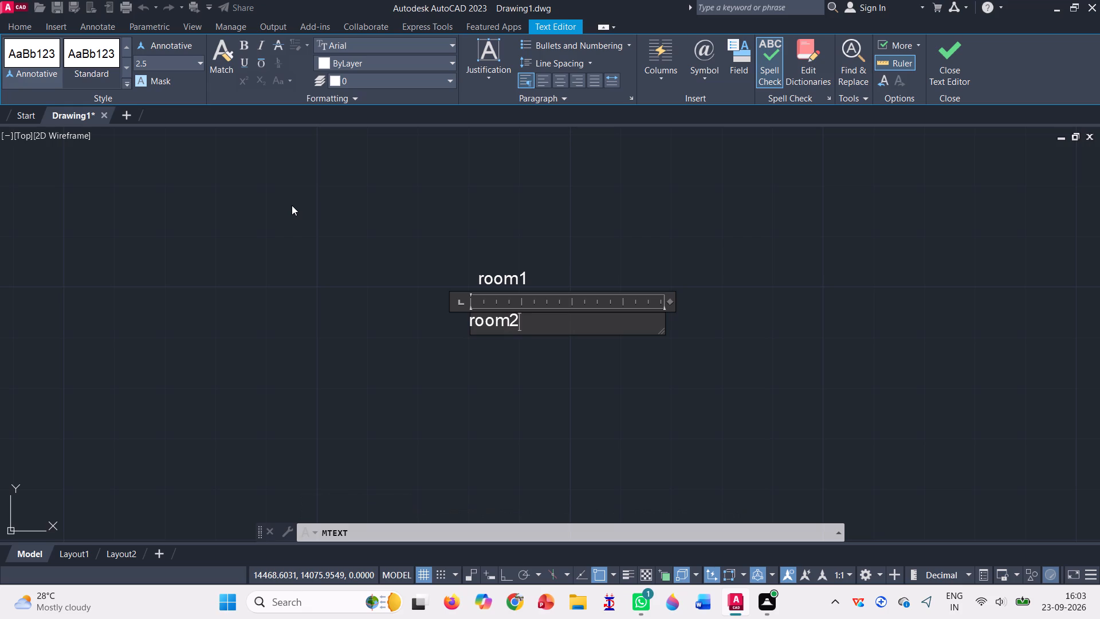
left_click(950, 67)
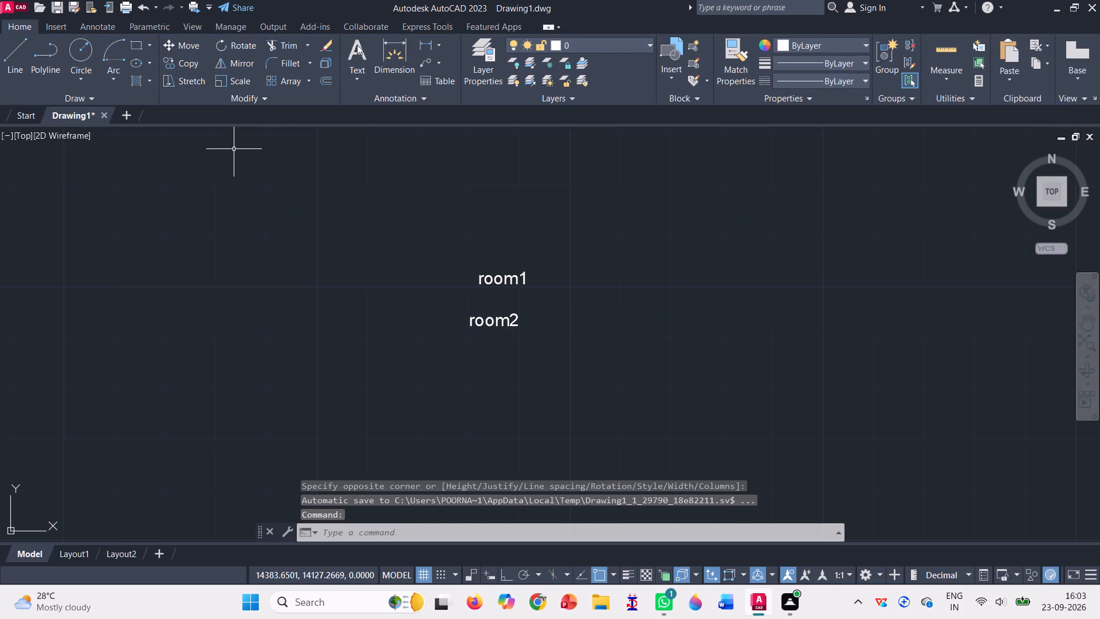
Add a multiline text reading "lounge" below the "room2" text.
left_click(360, 39)
left_click(459, 369)
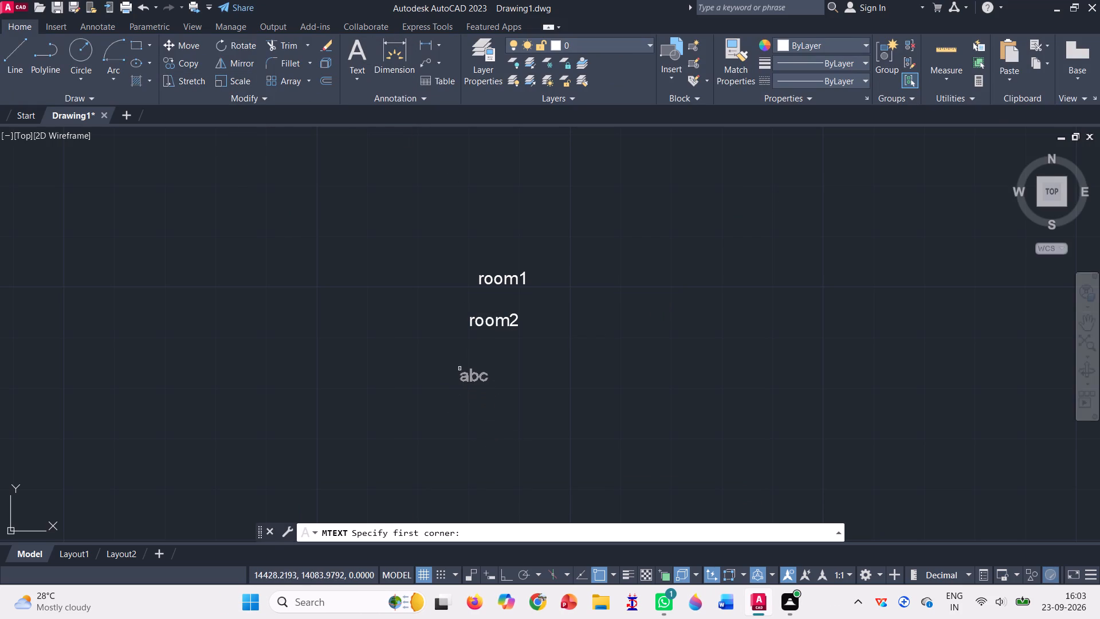
left_click(610, 438)
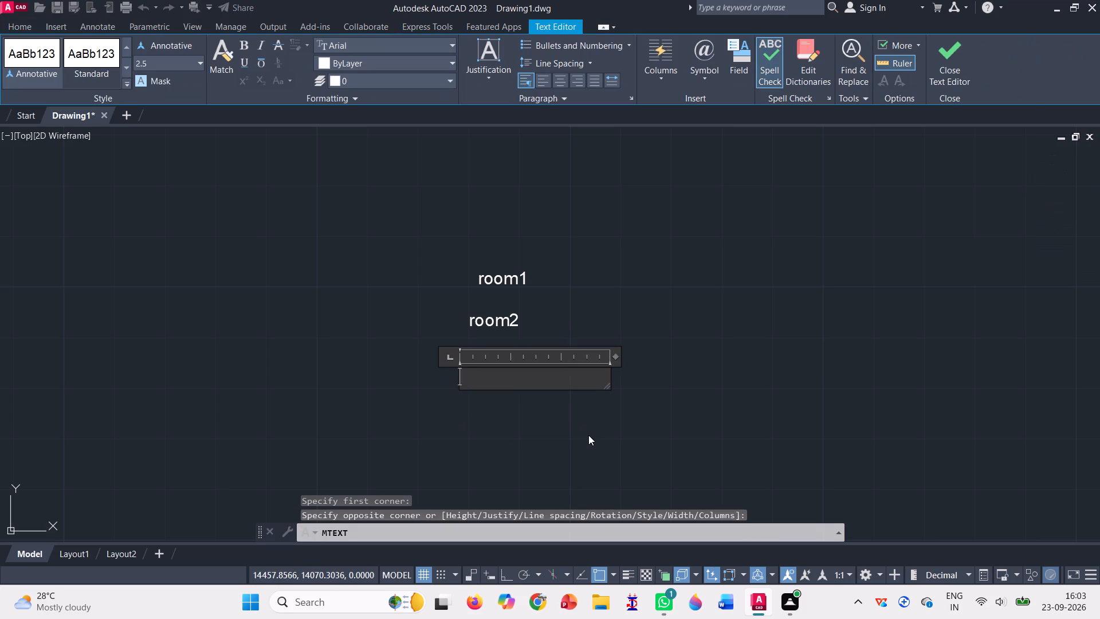
type("lou")
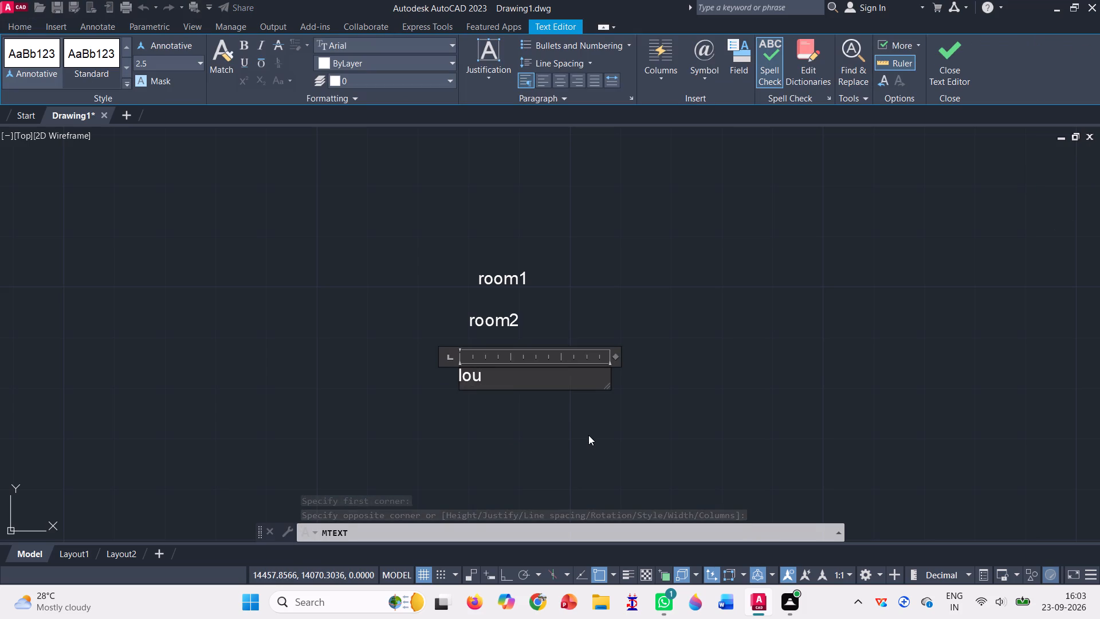
type("nge")
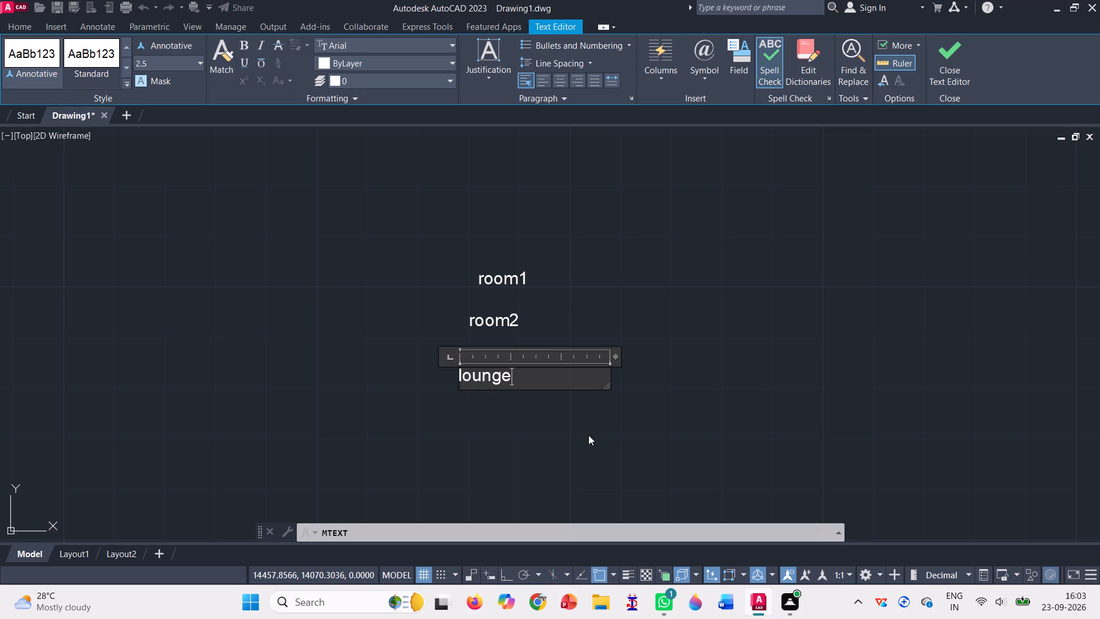
left_click(938, 64)
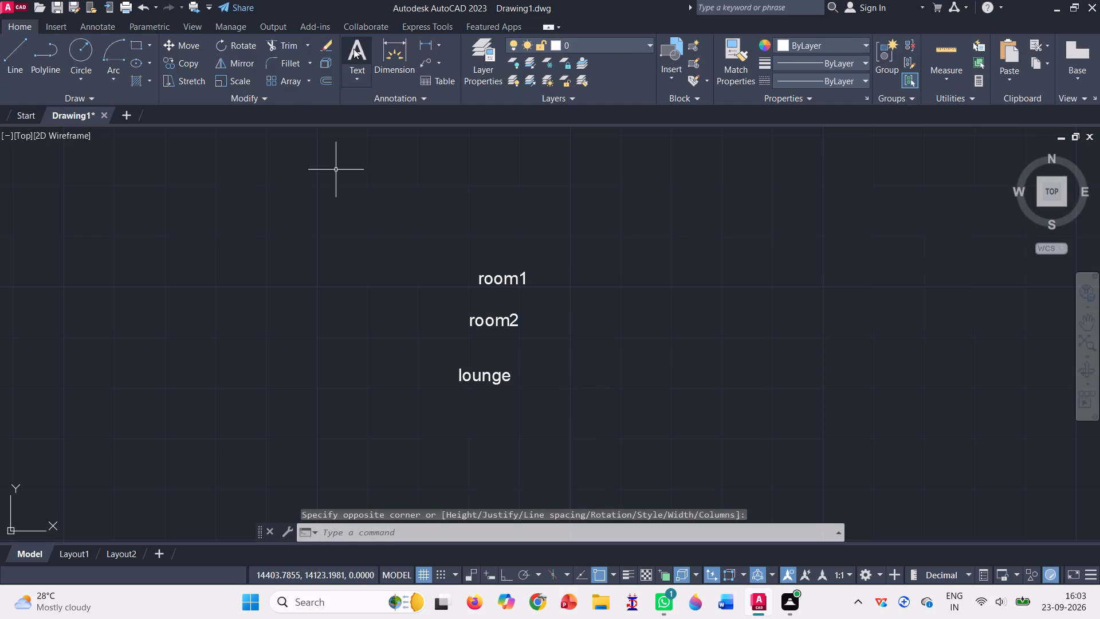
Add a multiline text reading "entry" above the "room1" text.
left_click(355, 47)
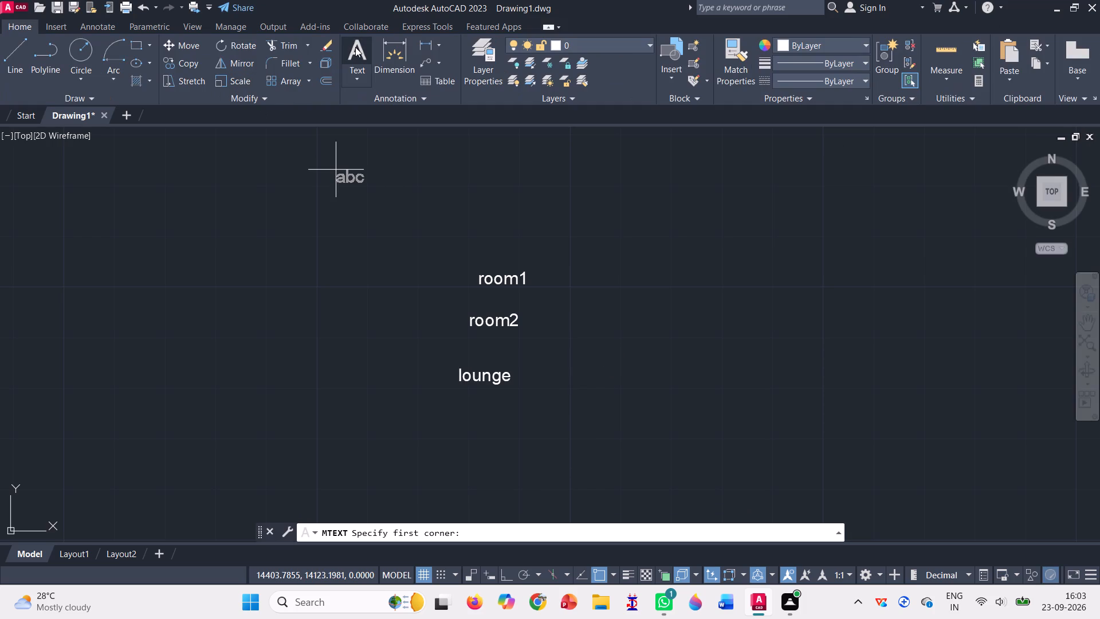
left_click(451, 193)
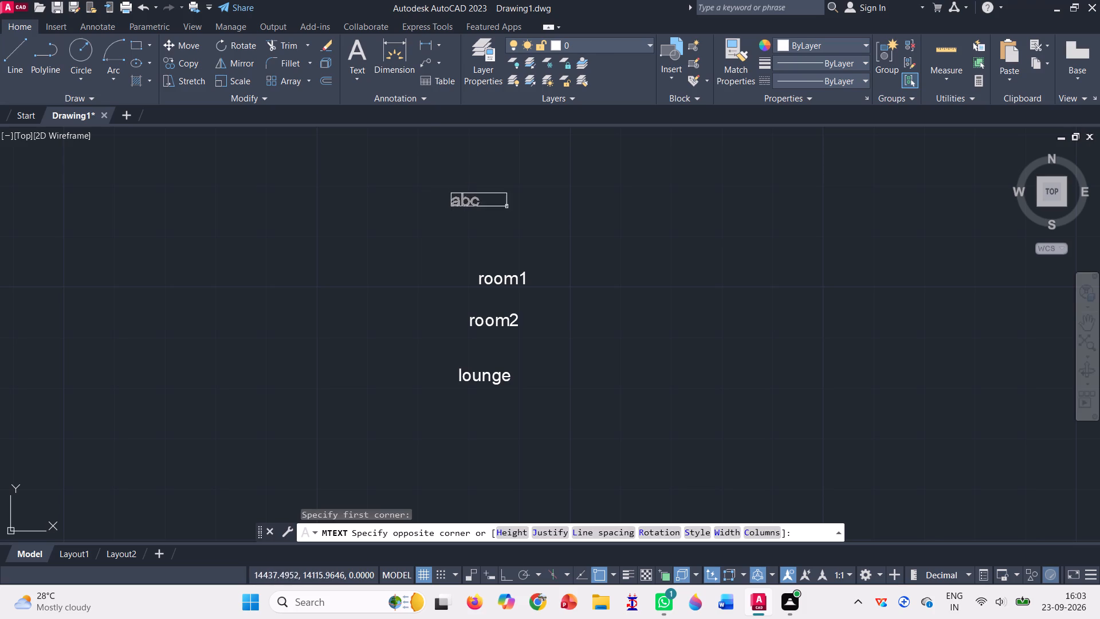
left_click(629, 239)
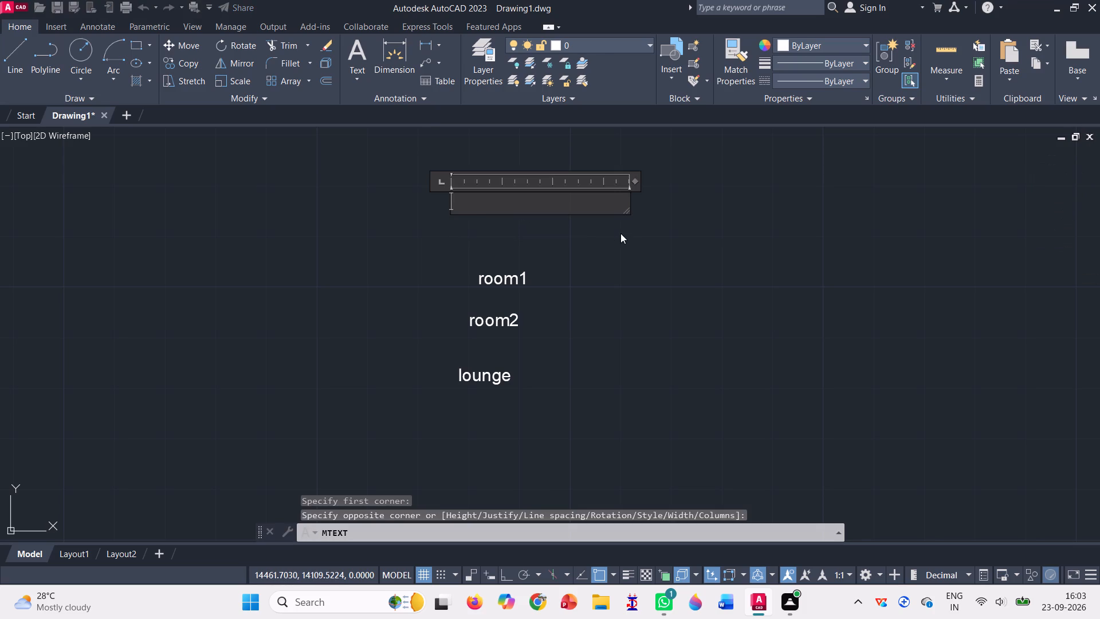
type("entry")
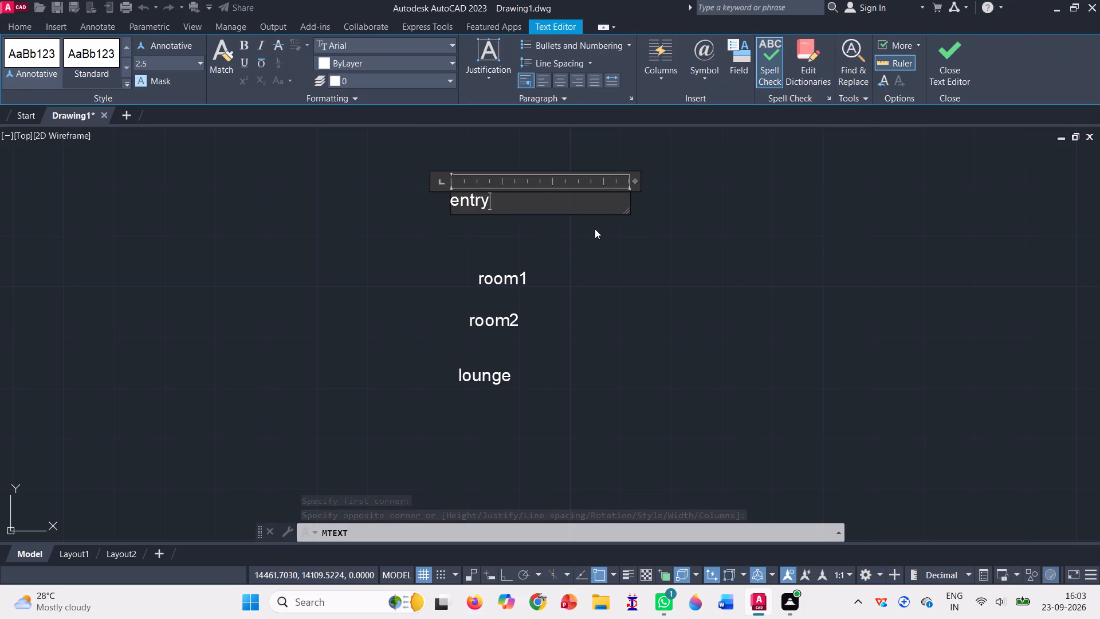
left_click(960, 52)
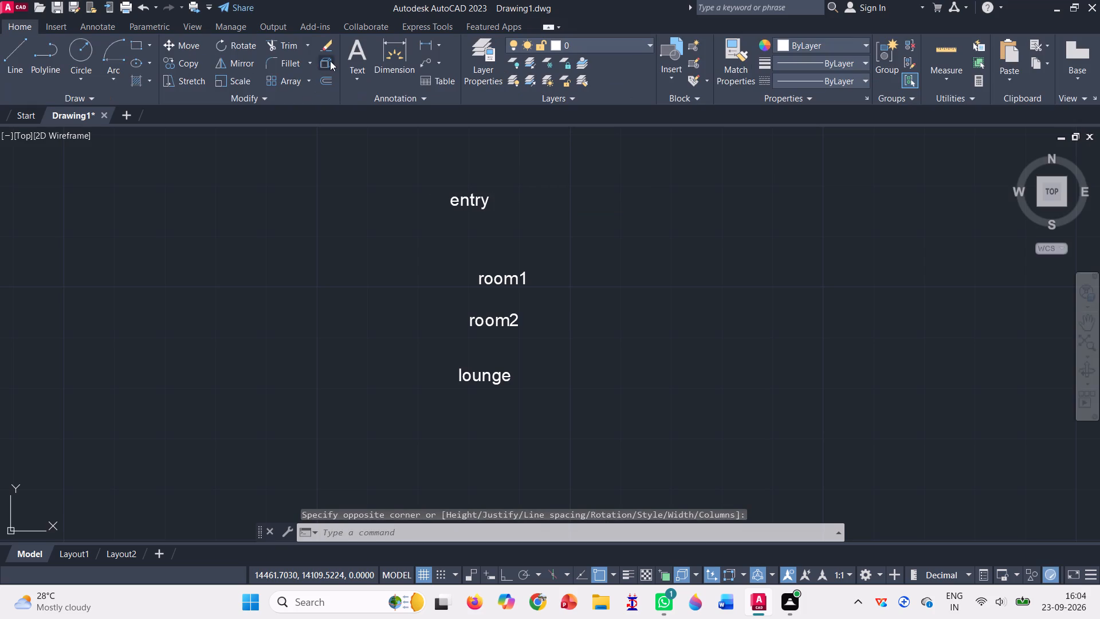
Add a multiline text reading "bed room" below the "lounge" text.
left_click(356, 53)
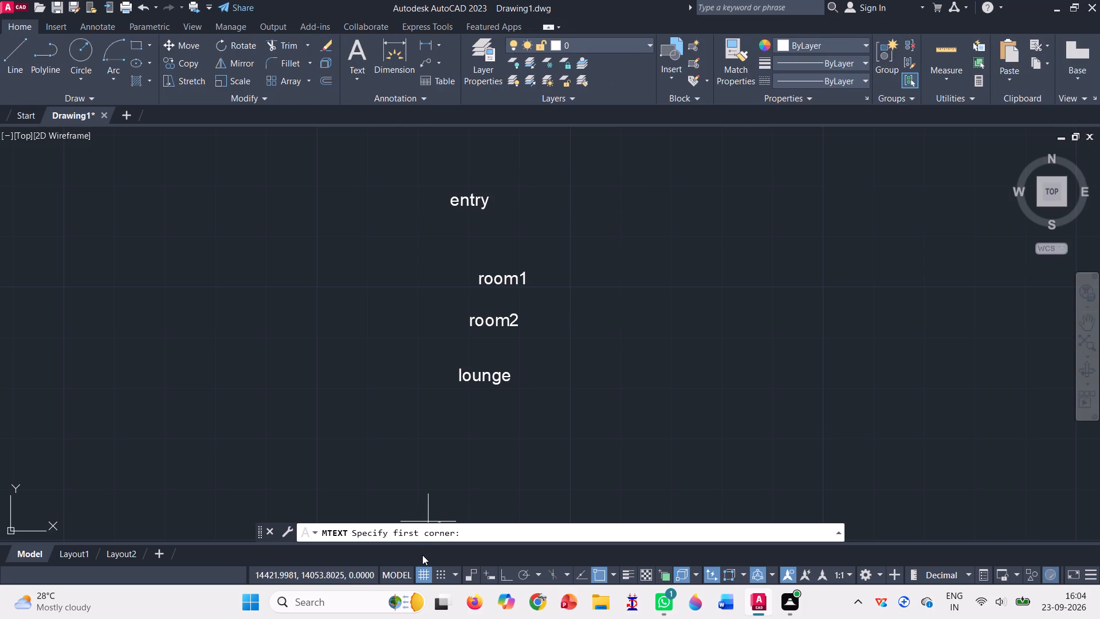
left_click(423, 407)
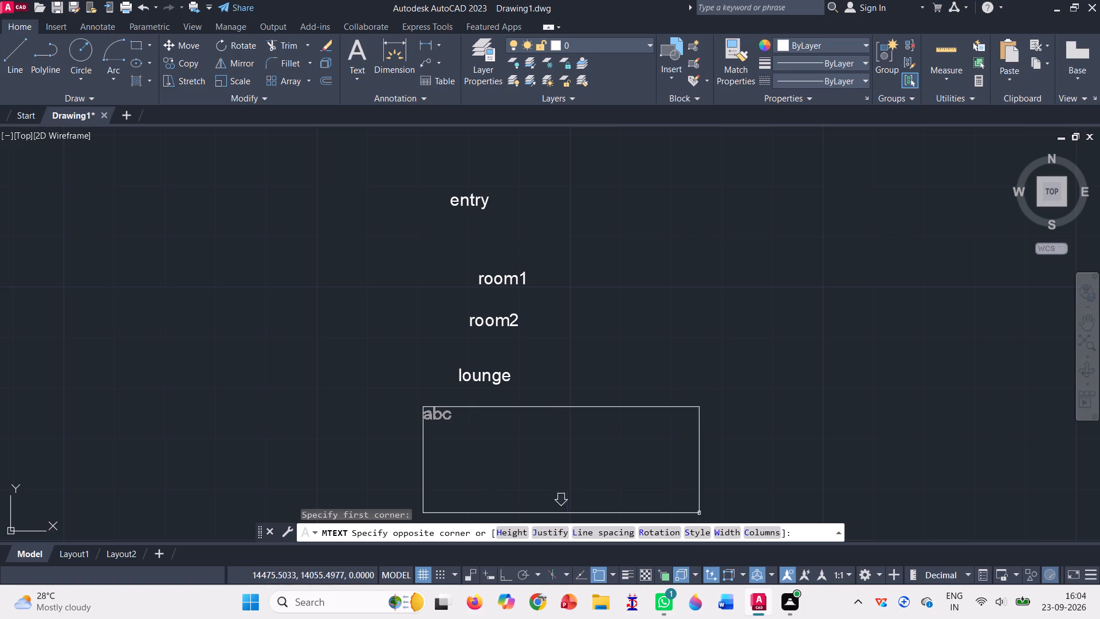
left_click(662, 480)
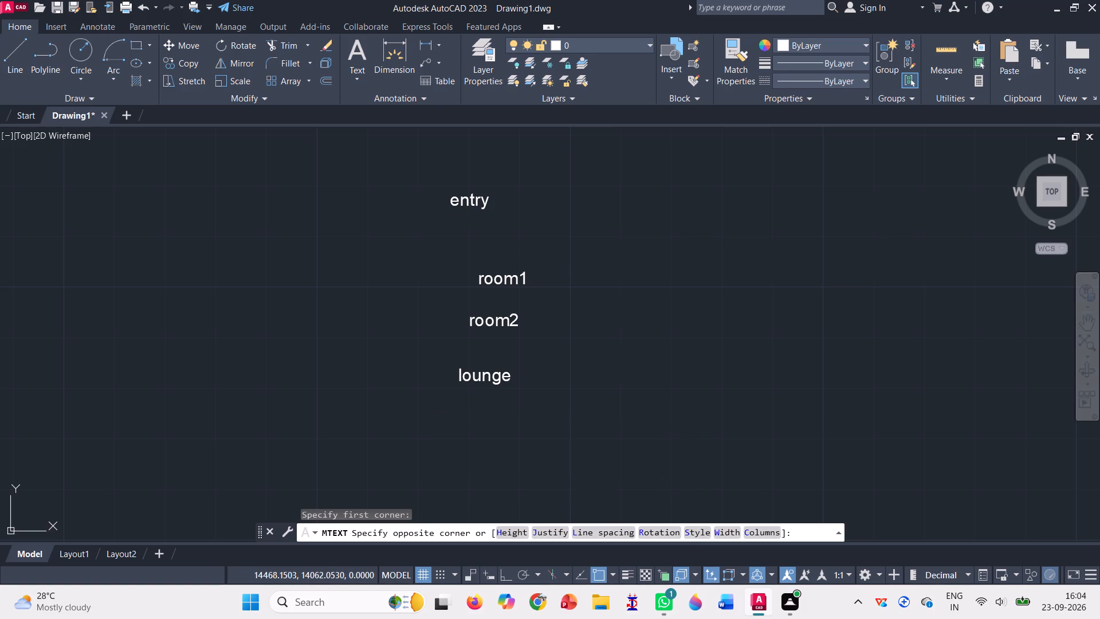
type("bed room")
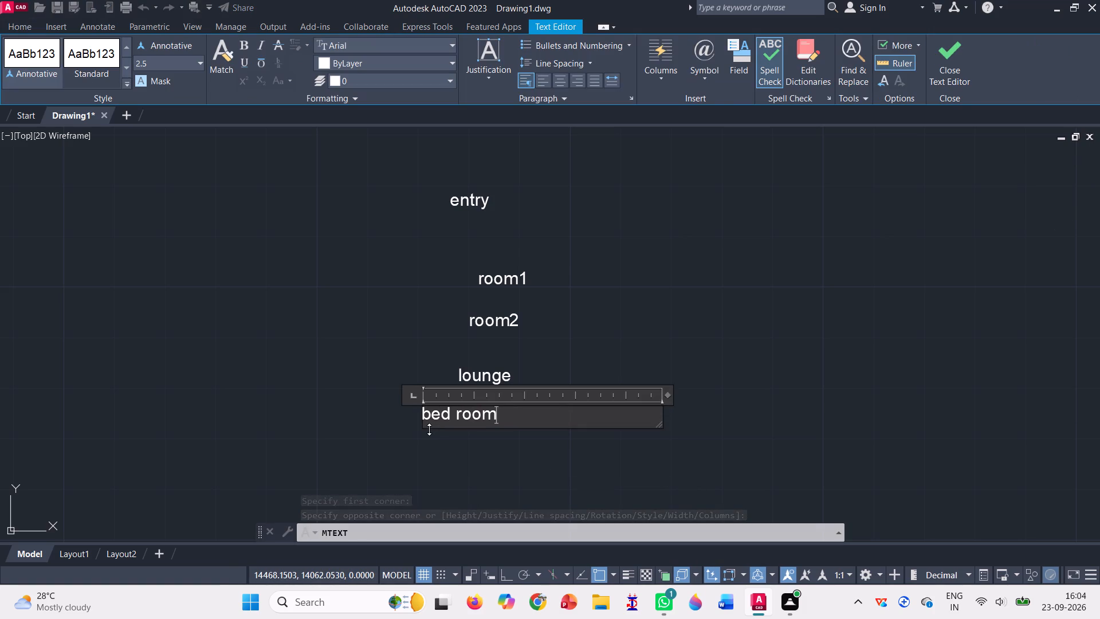
left_click(940, 50)
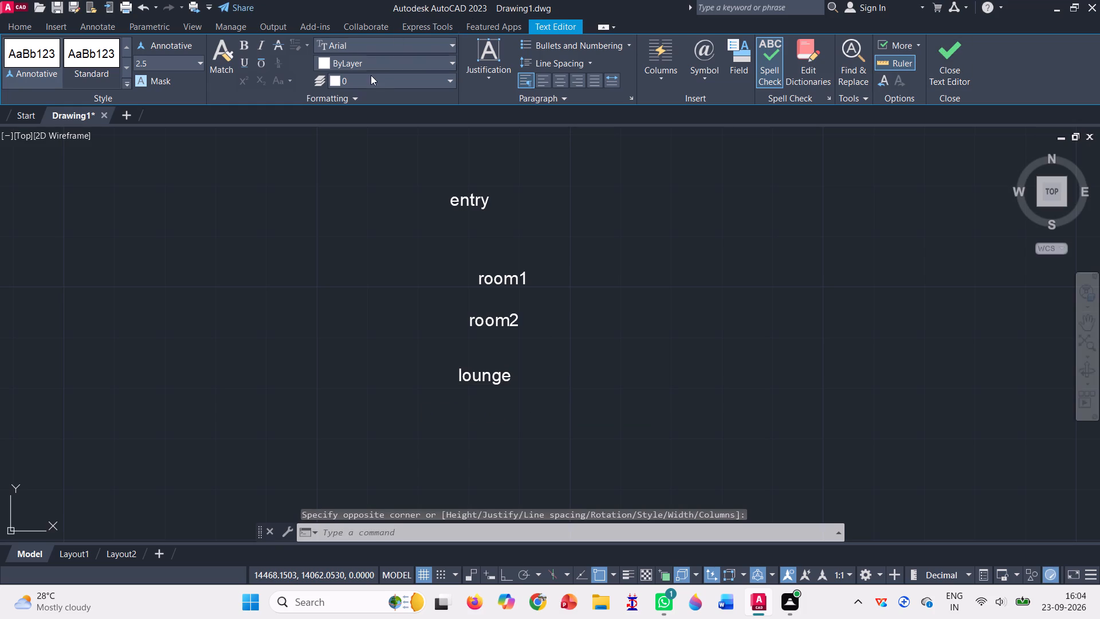
Finish the "bed room" text and scale all five small room texts freehand from a base point near the "lounge" text.
left_click(242, 75)
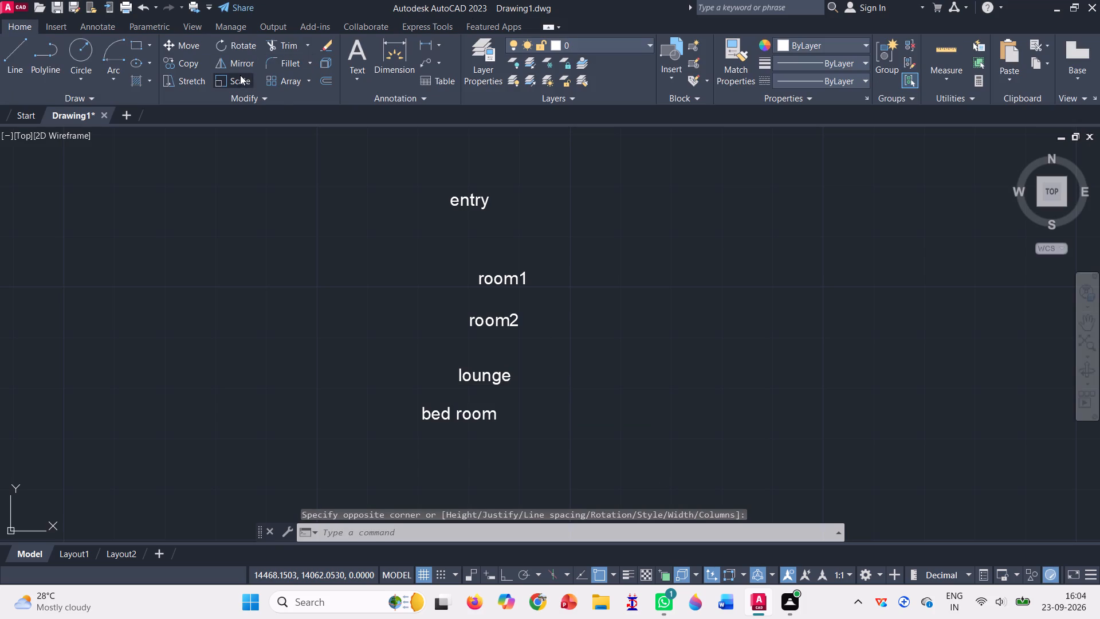
left_click_drag(363, 178, 565, 414)
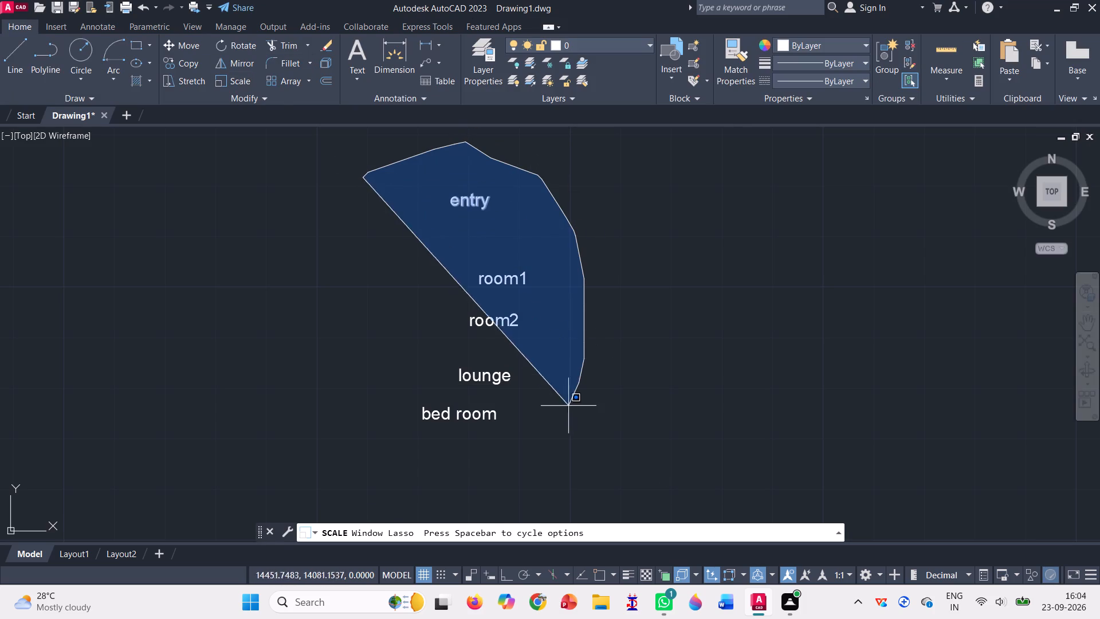
left_click_drag(565, 414, 429, 473)
scroll(351, 296, "down", 2)
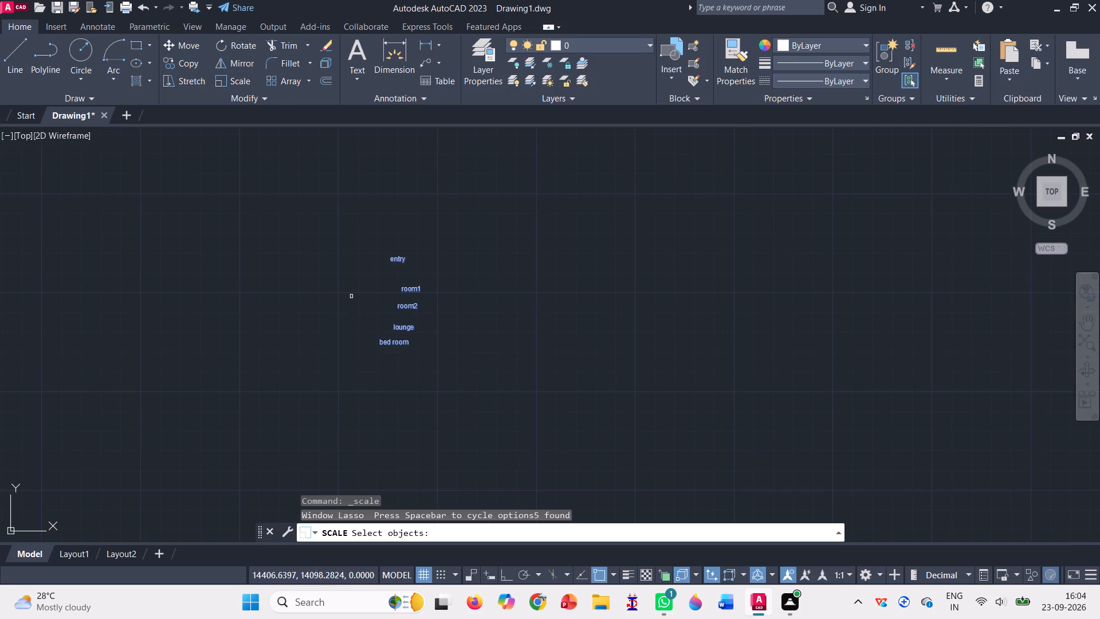
scroll(351, 296, "down", 2)
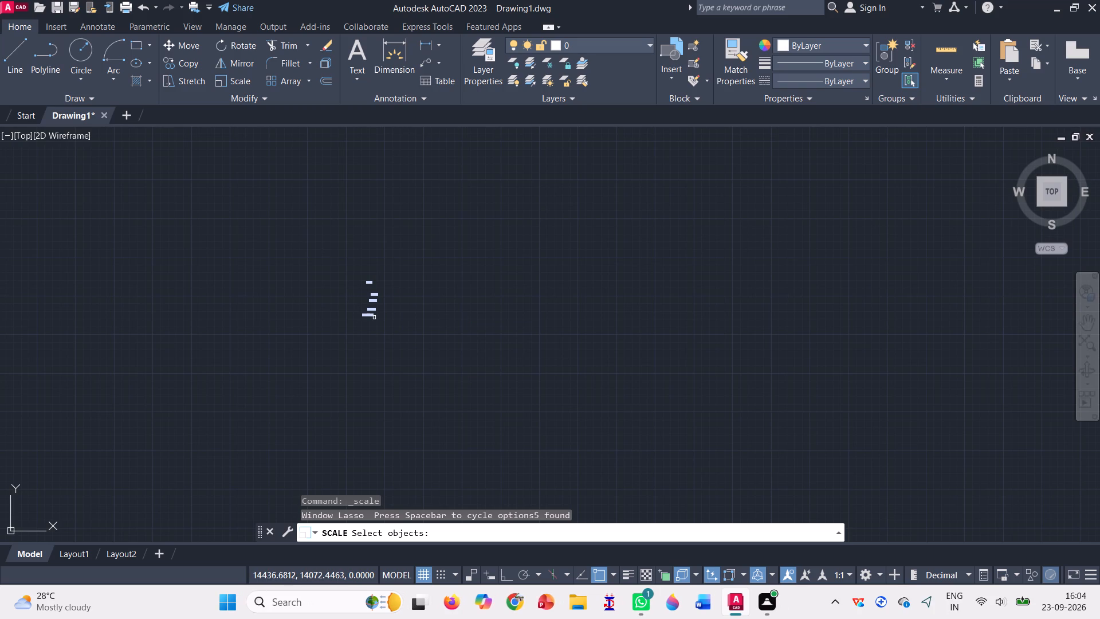
key("Return")
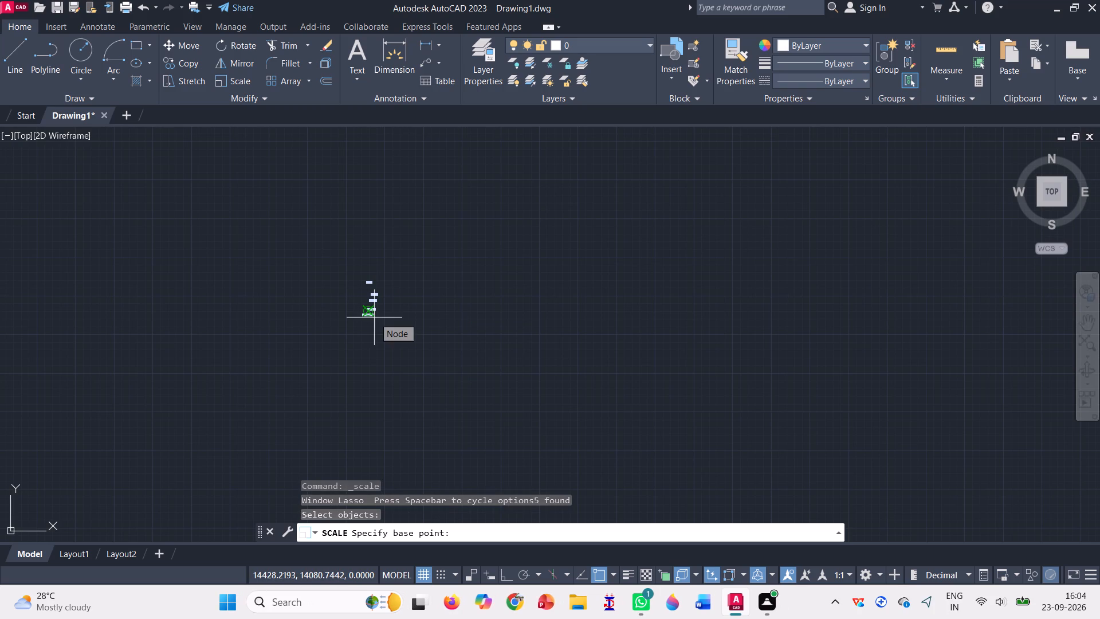
left_click(376, 312)
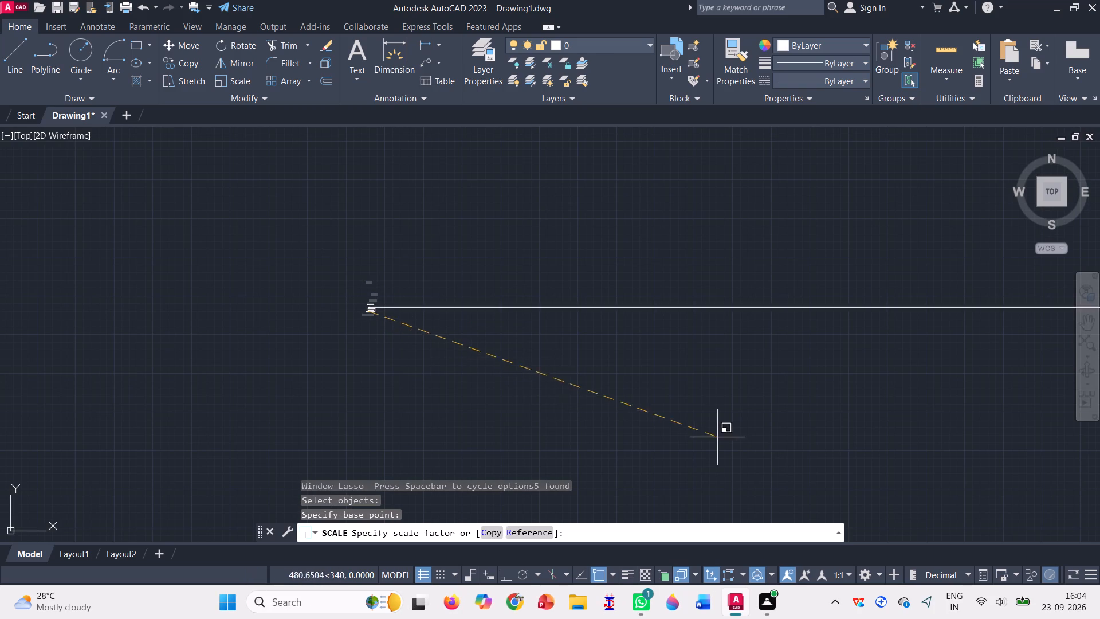
scroll(683, 355, "down", 2)
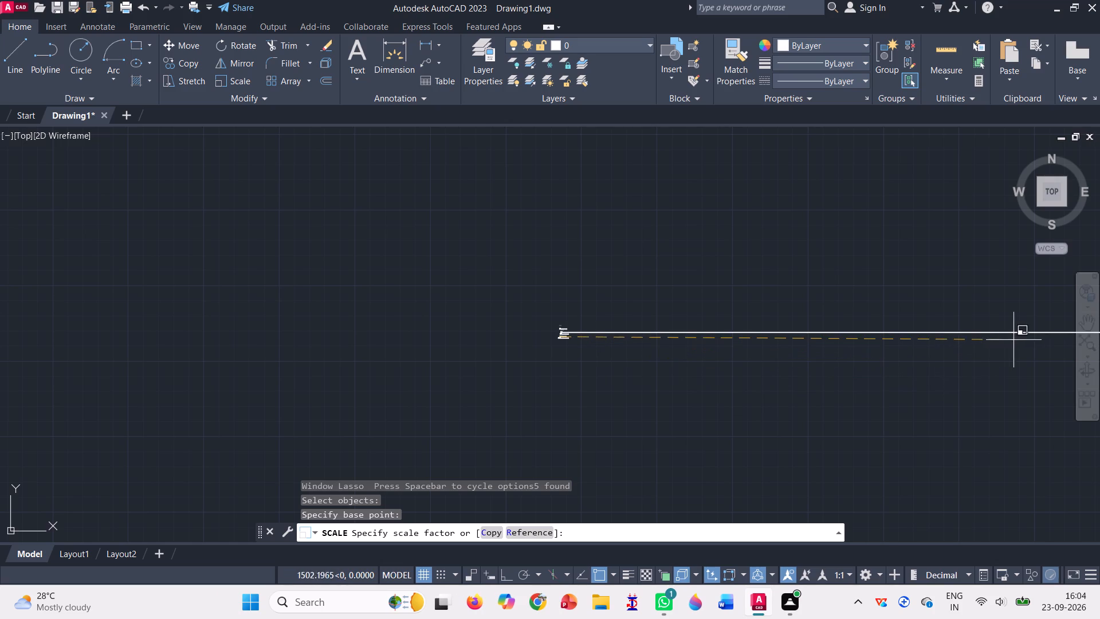
scroll(992, 340, "up", 1)
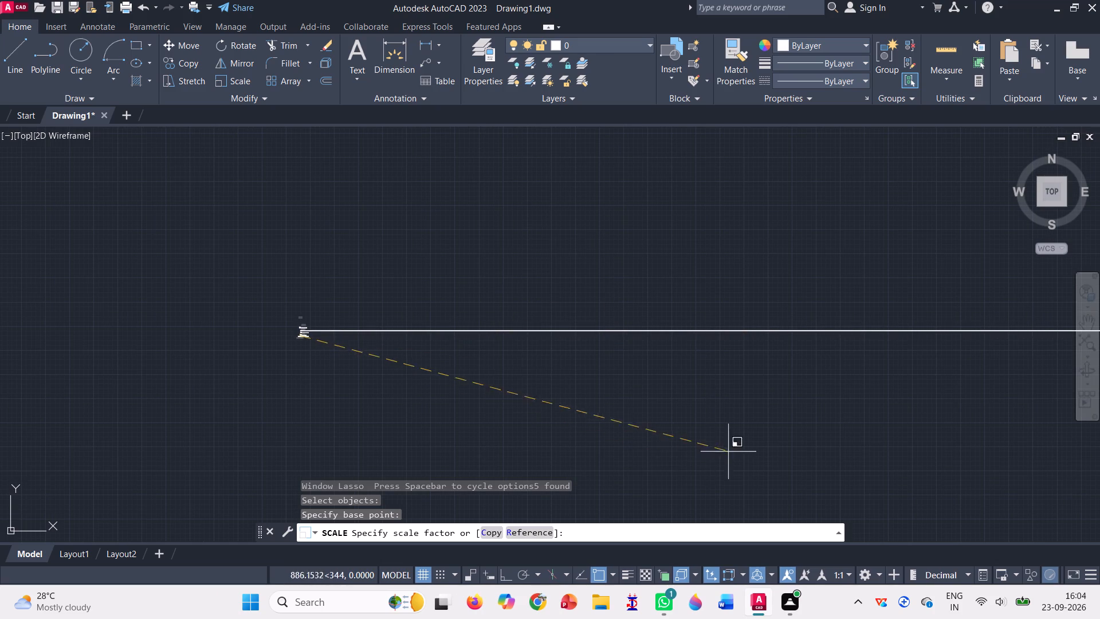
left_click(905, 424)
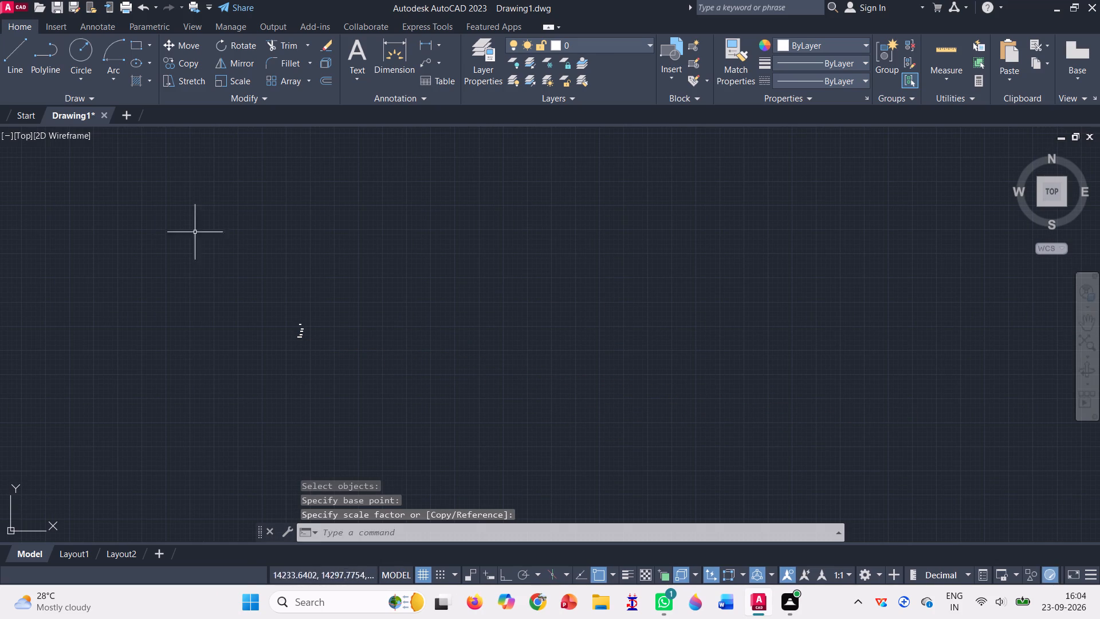
Scale the entry, room1, room2, lounge and bed room texts again freehand from a base point near the "lounge" text.
scroll(222, 347, "up", 2)
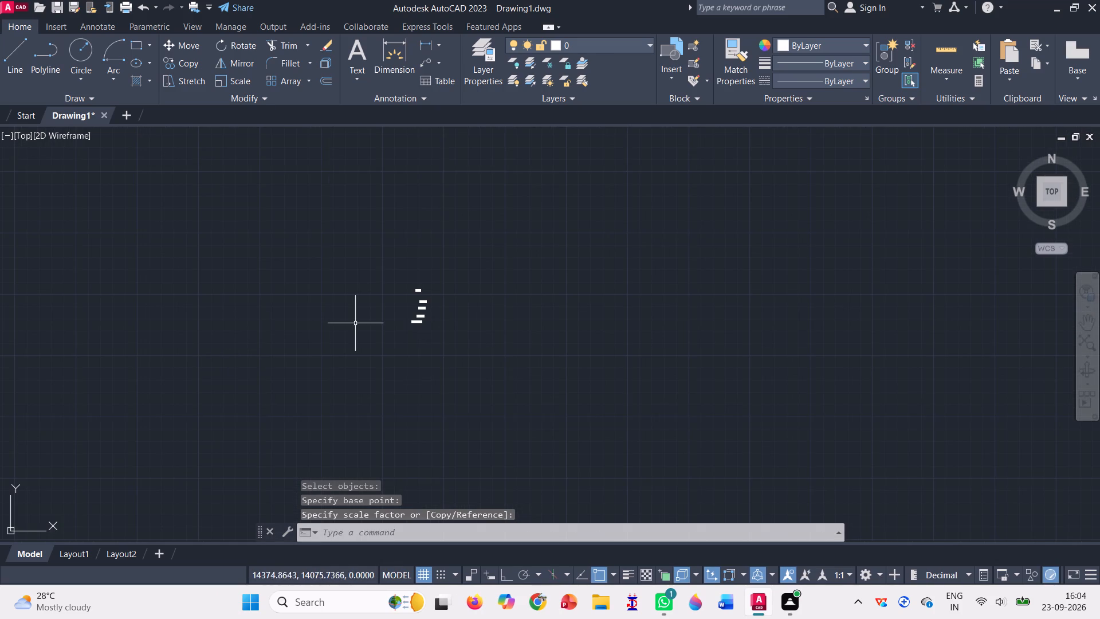
scroll(380, 326, "up", 2)
scroll(253, 142, "up", 1)
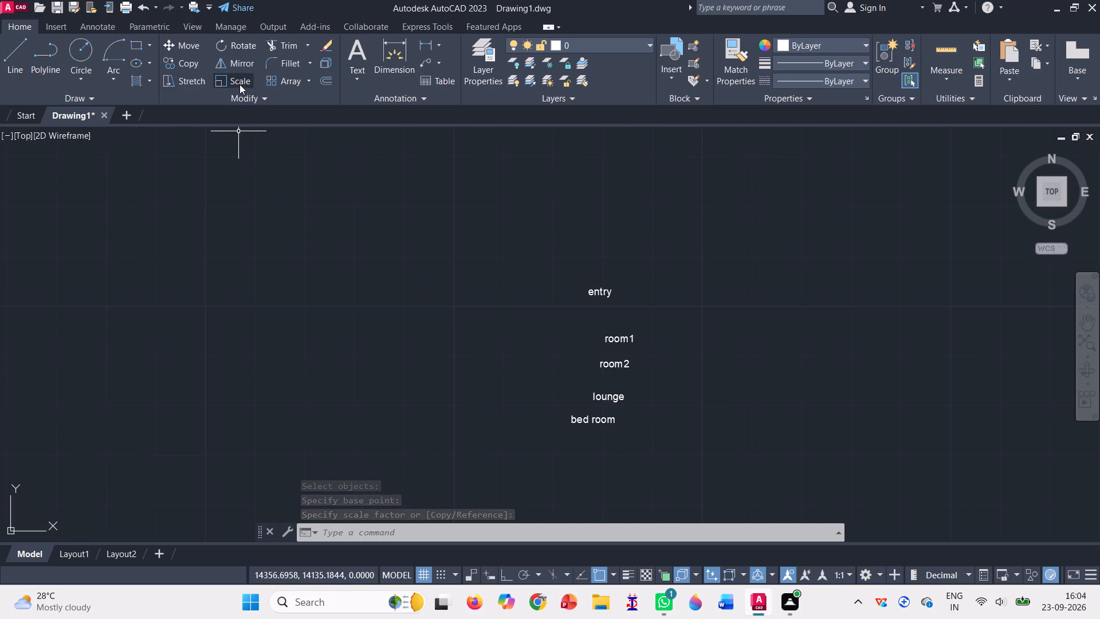
left_click(239, 84)
left_click_drag(531, 303, 626, 275)
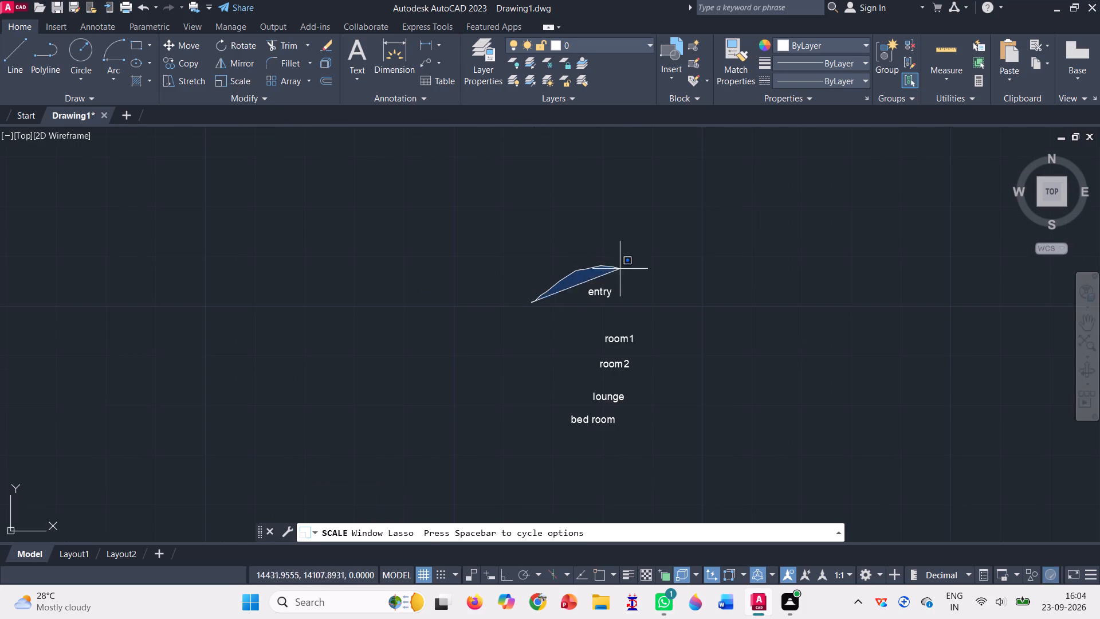
left_click_drag(626, 275, 531, 469)
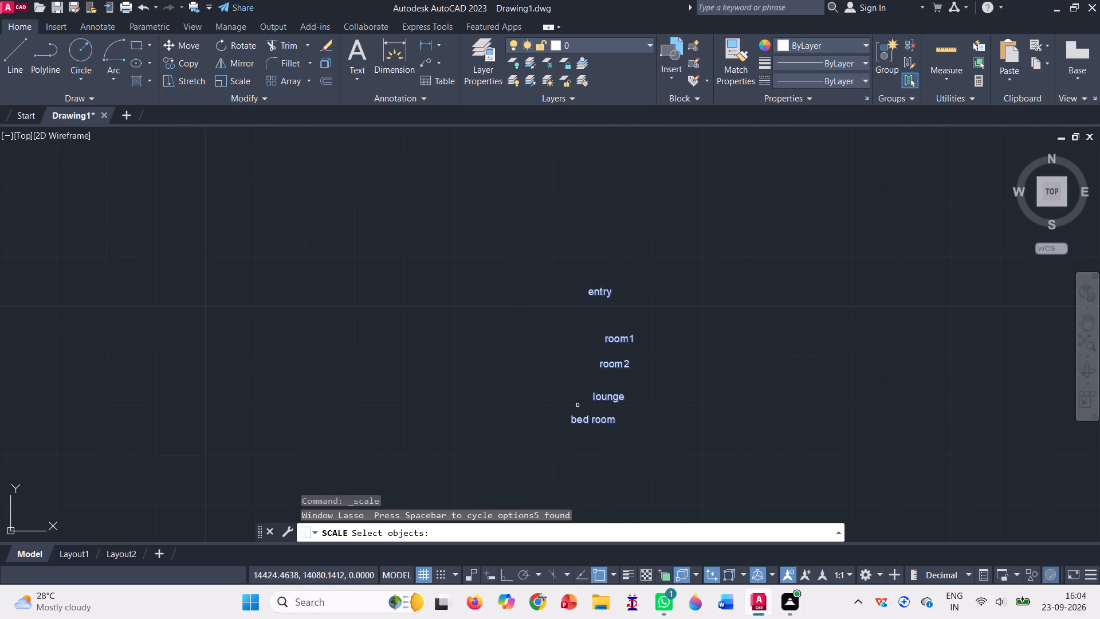
scroll(366, 337, "down", 3)
scroll(291, 318, "down", 1)
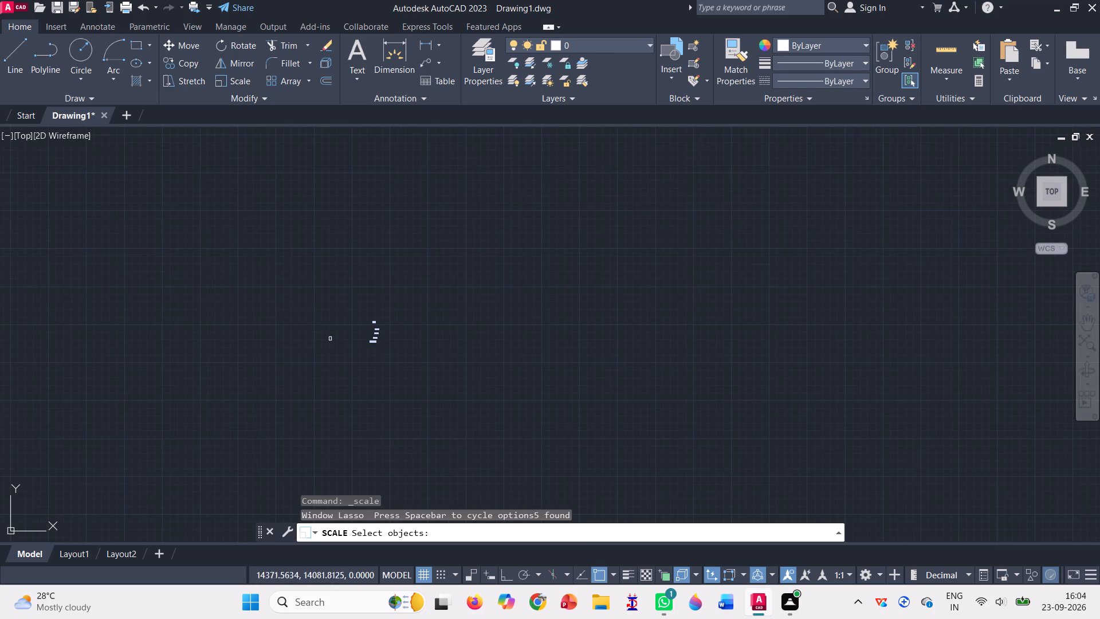
scroll(743, 0, "down", 2)
scroll(799, 36, "down", 1)
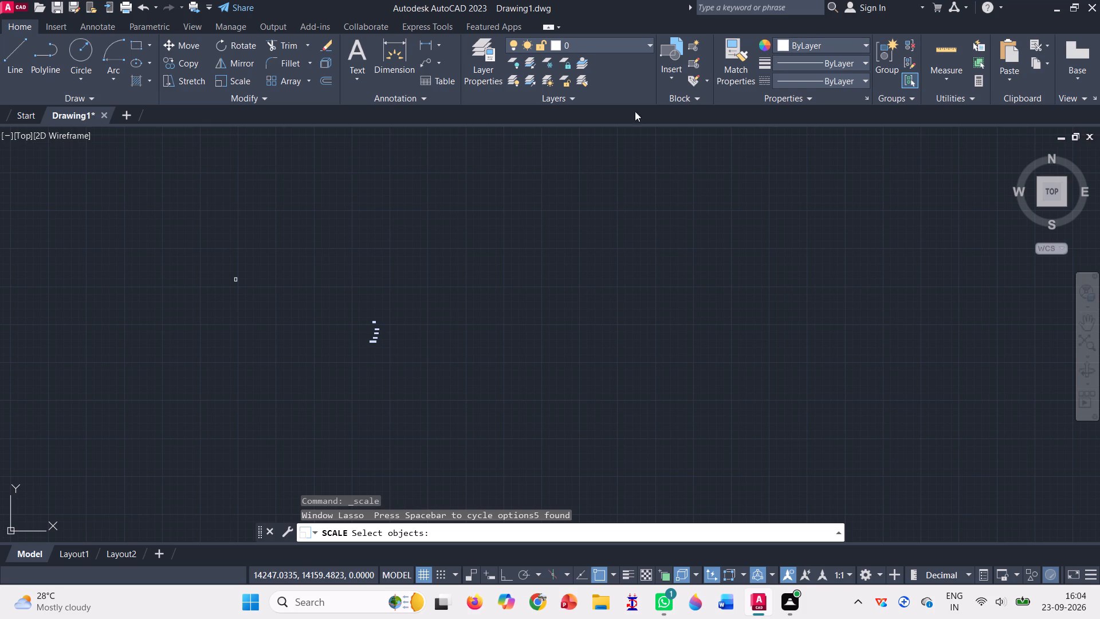
key("Return")
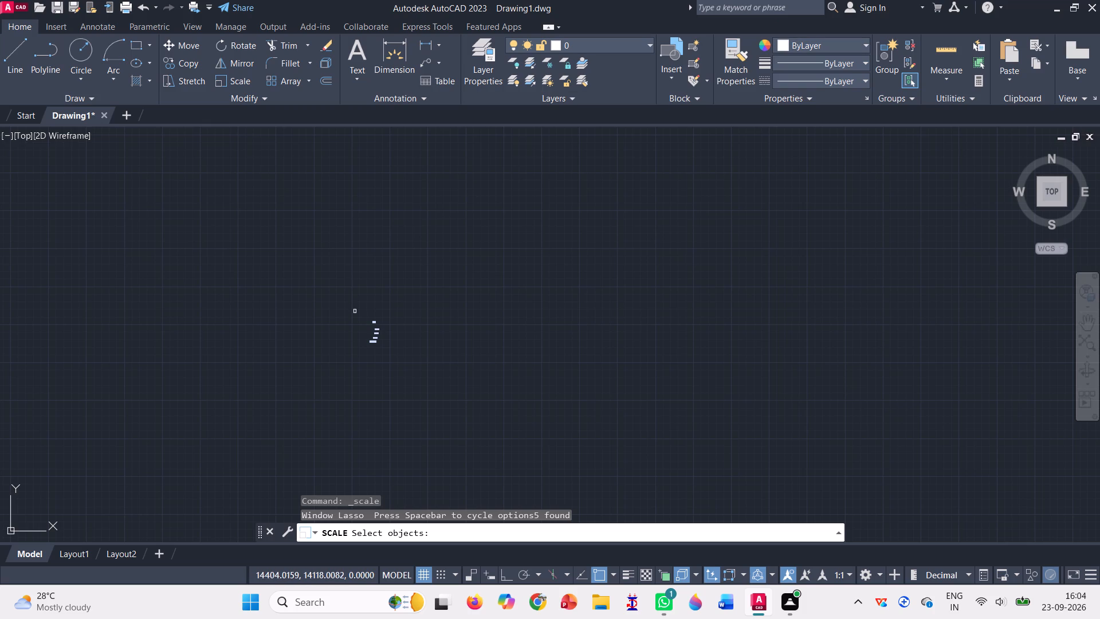
left_click(375, 336)
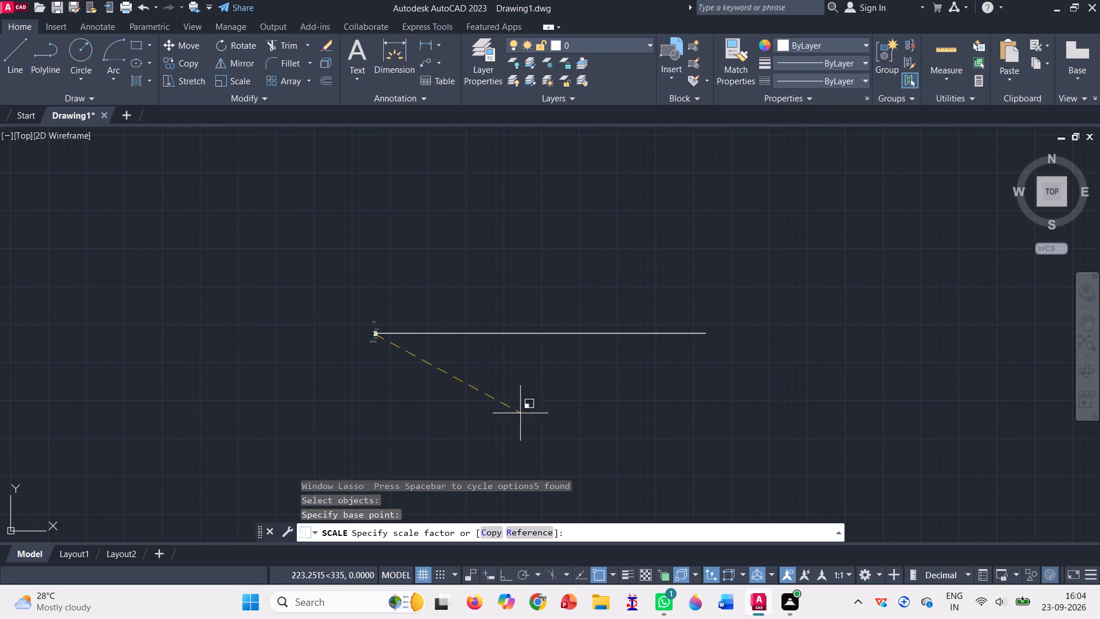
left_click(1099, 49)
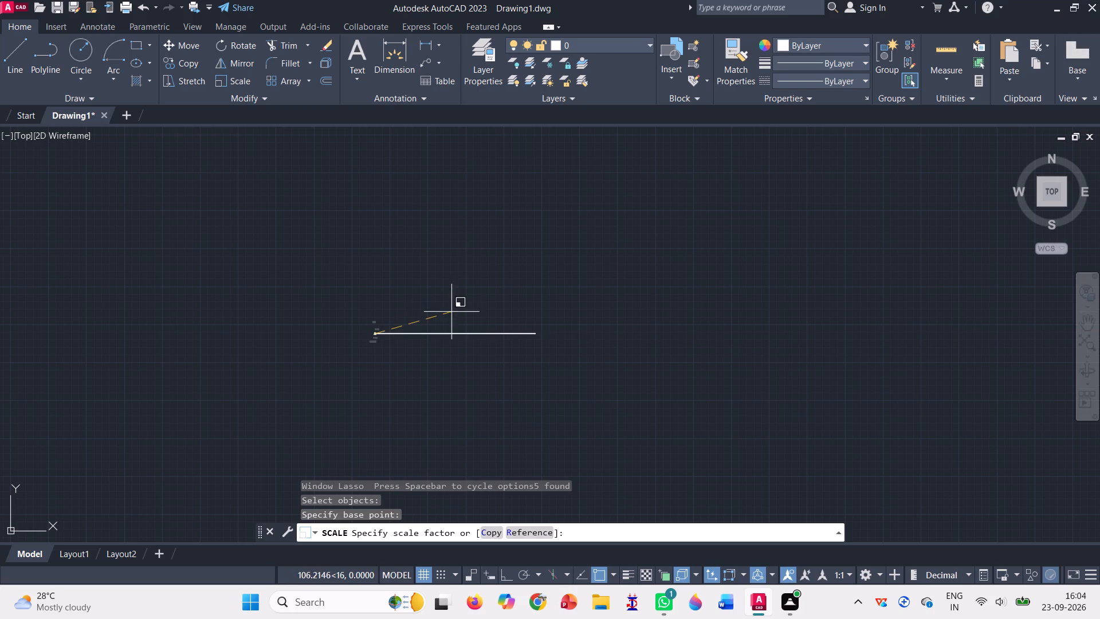
left_click(988, 418)
Scale the five room texts up freehand from the "entry" text, using a far second point well beyond the house plan.
scroll(370, 350, "up", 4)
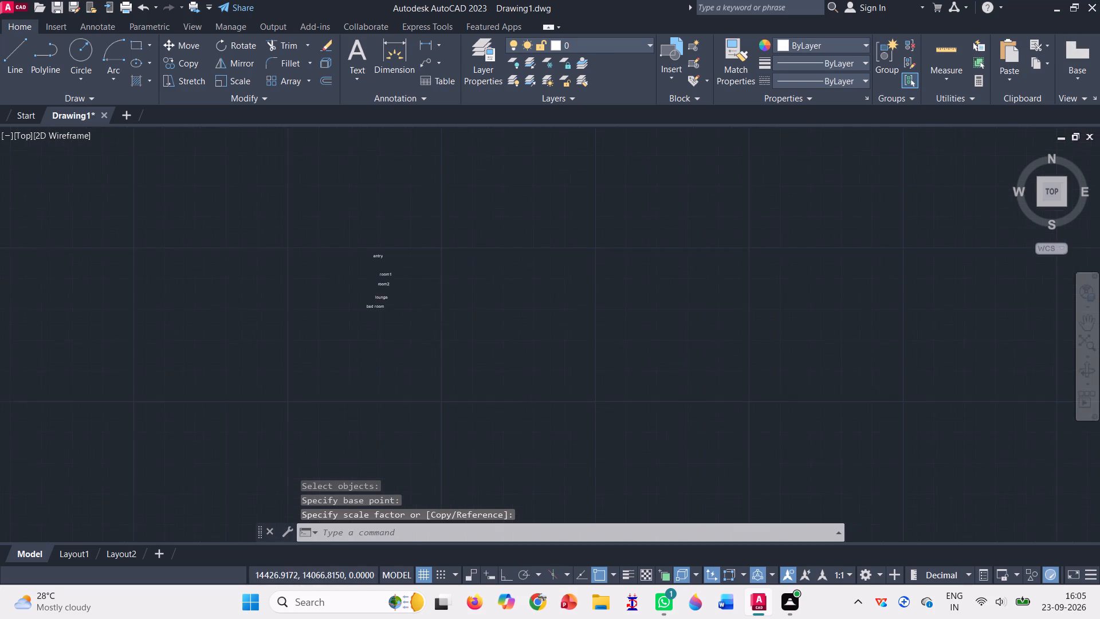
scroll(282, 97, "down", 1)
left_click(244, 81)
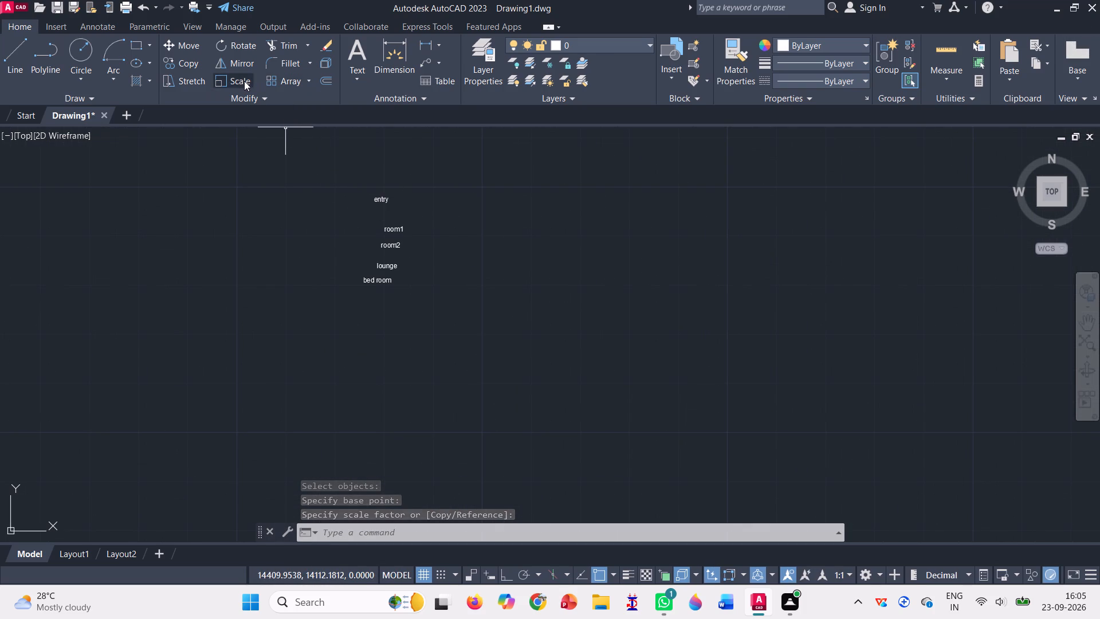
left_click_drag(312, 175, 446, 267)
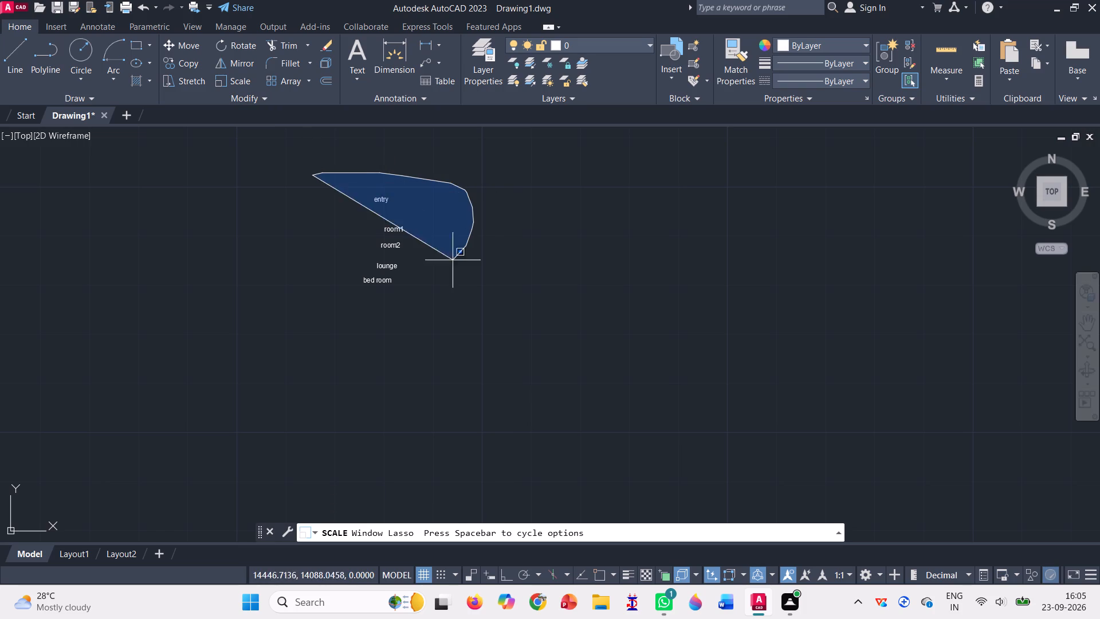
left_click_drag(446, 267, 353, 310)
key("Return")
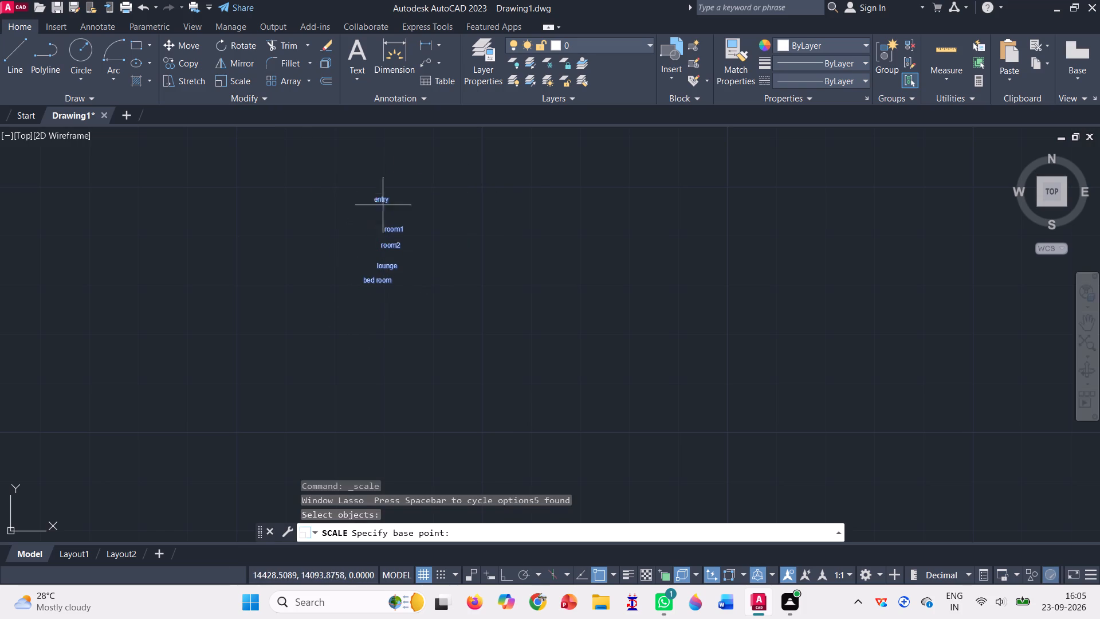
left_click(372, 197)
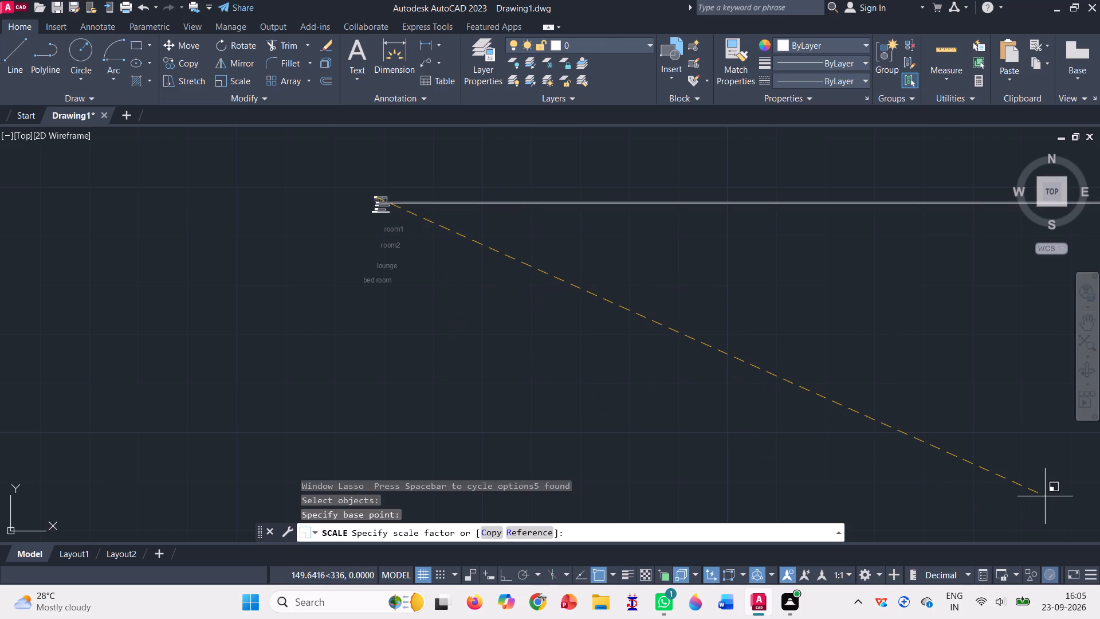
scroll(345, 238, "up", 1)
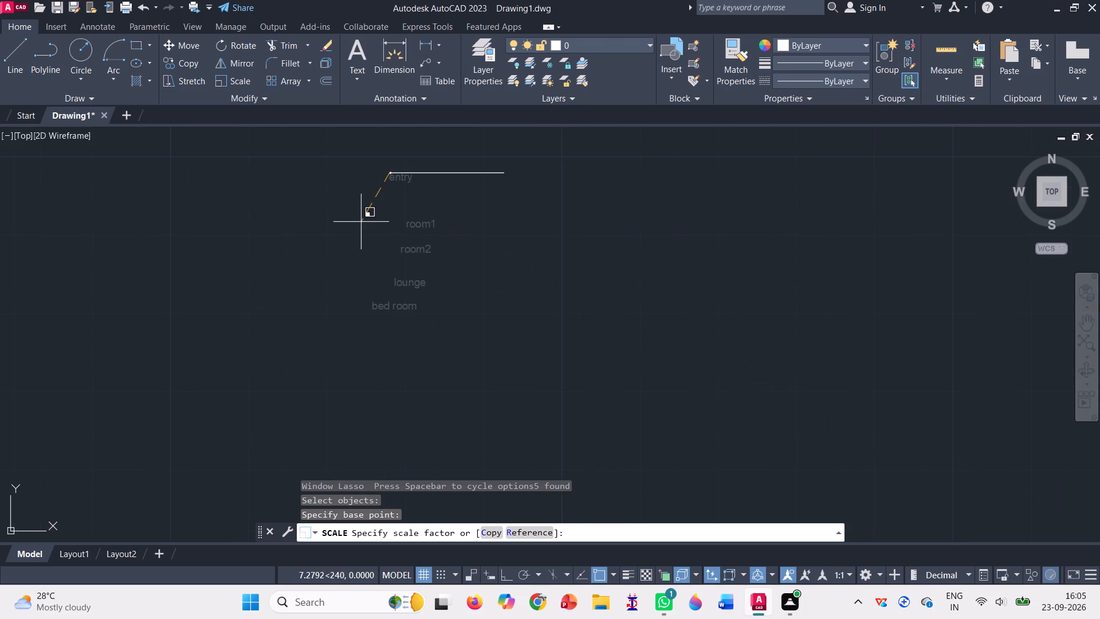
scroll(361, 220, "down", 9)
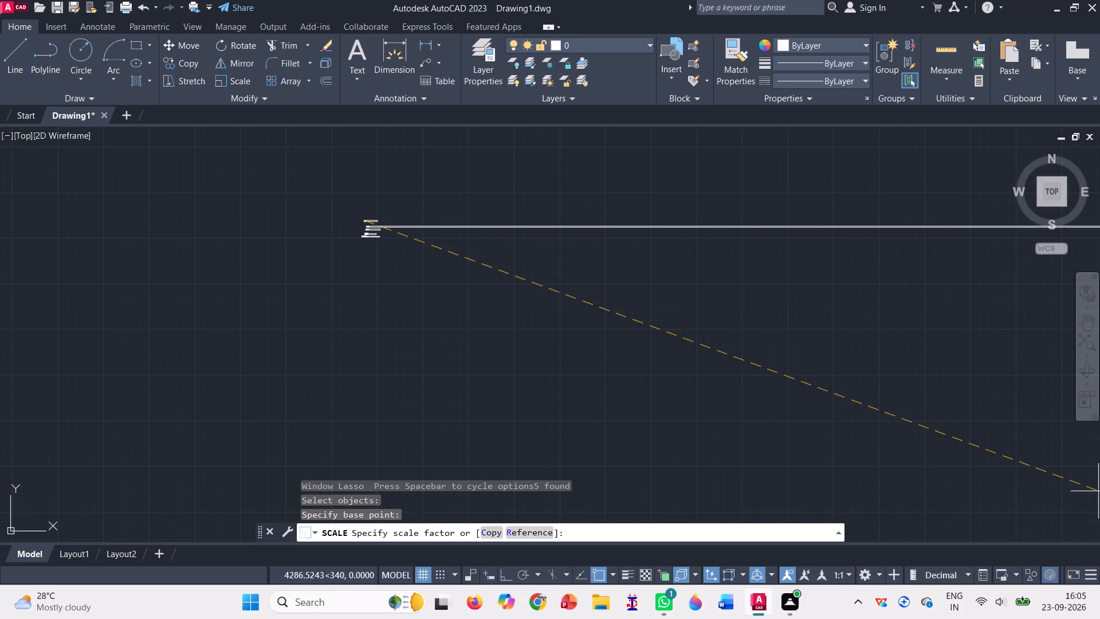
scroll(759, 414, "down", 1)
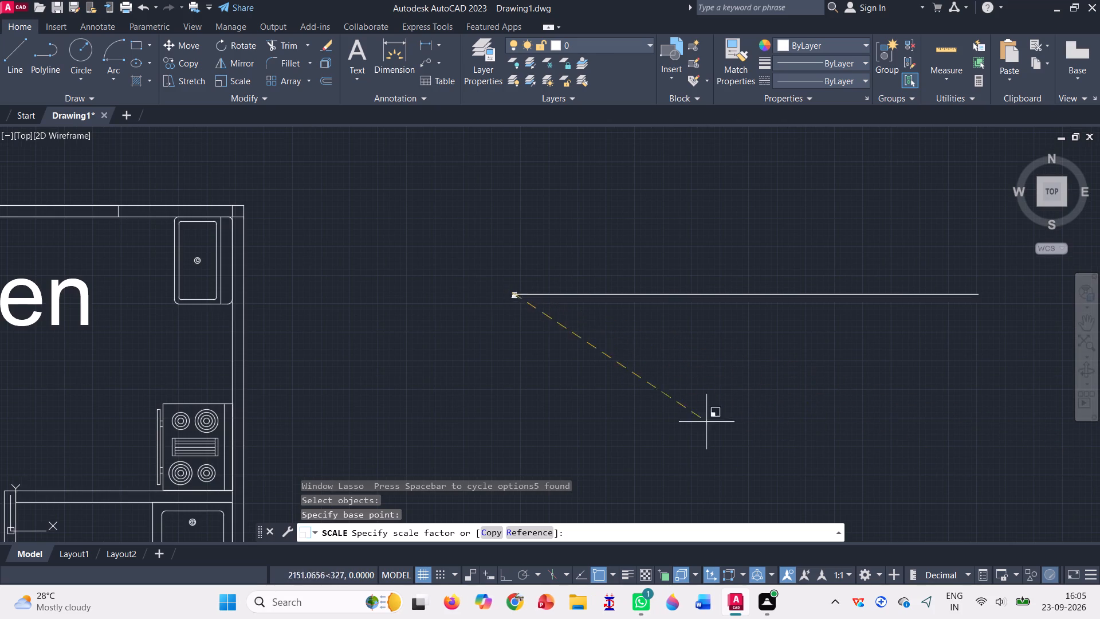
scroll(514, 321, "down", 3)
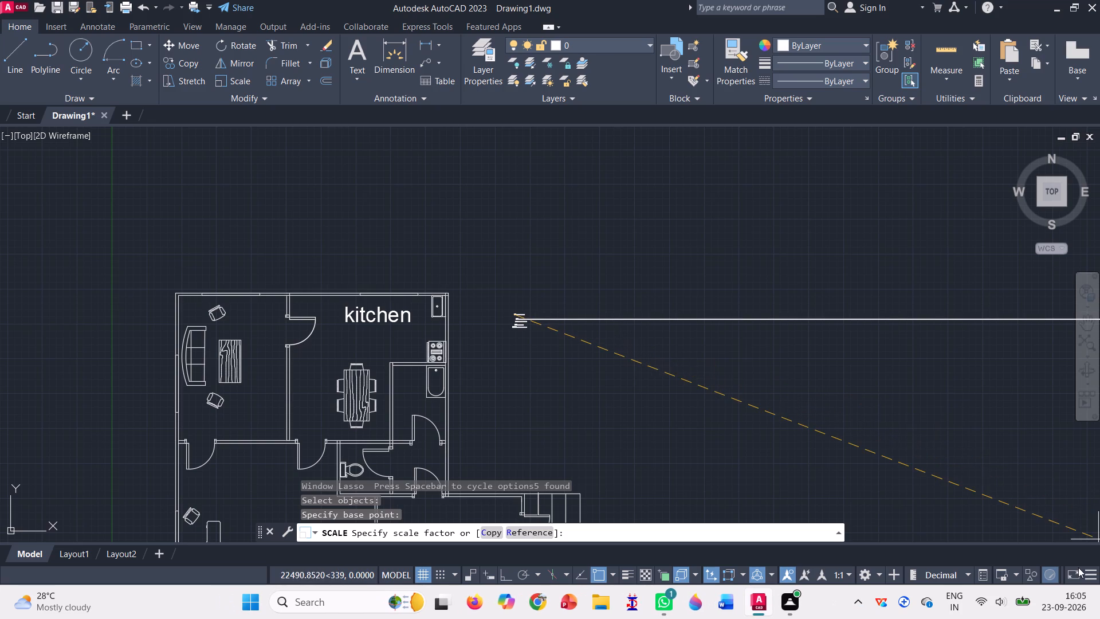
scroll(572, 355, "down", 3)
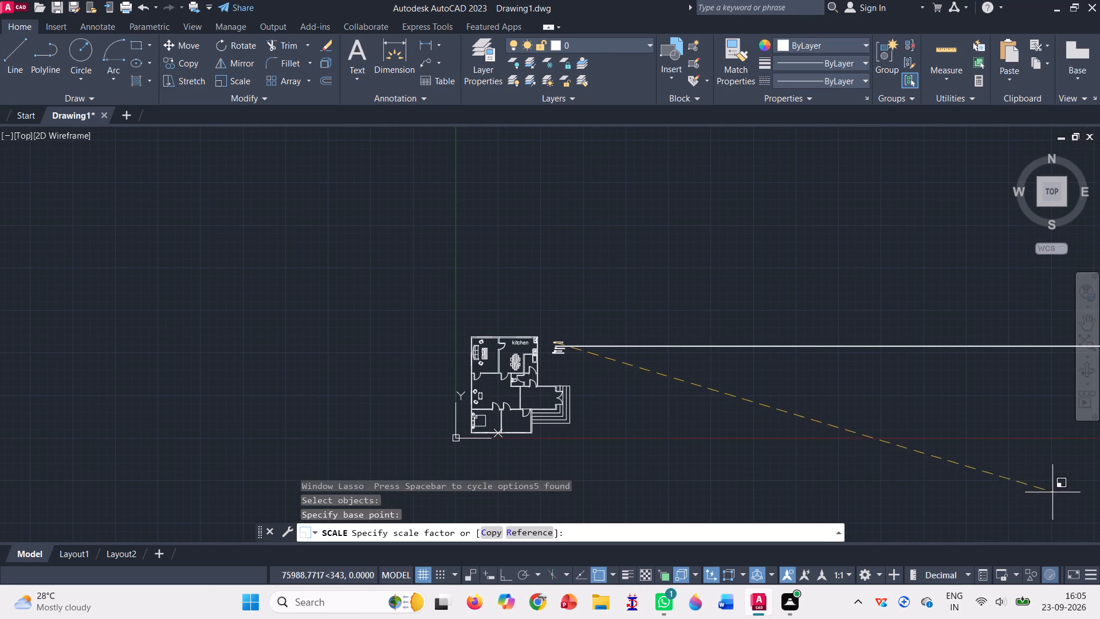
left_click(1099, 510)
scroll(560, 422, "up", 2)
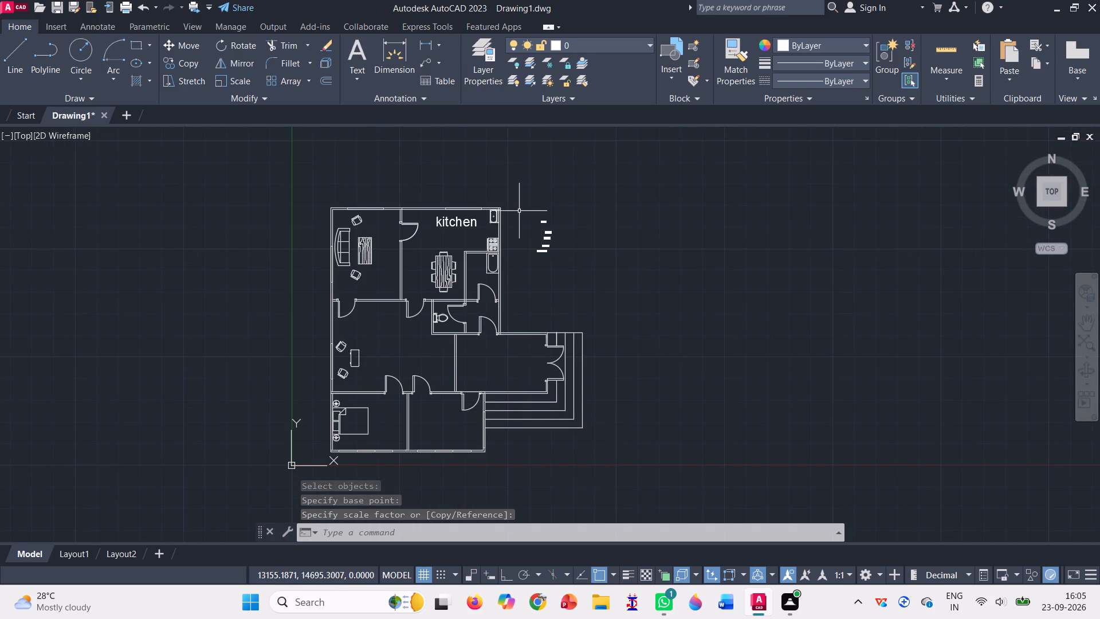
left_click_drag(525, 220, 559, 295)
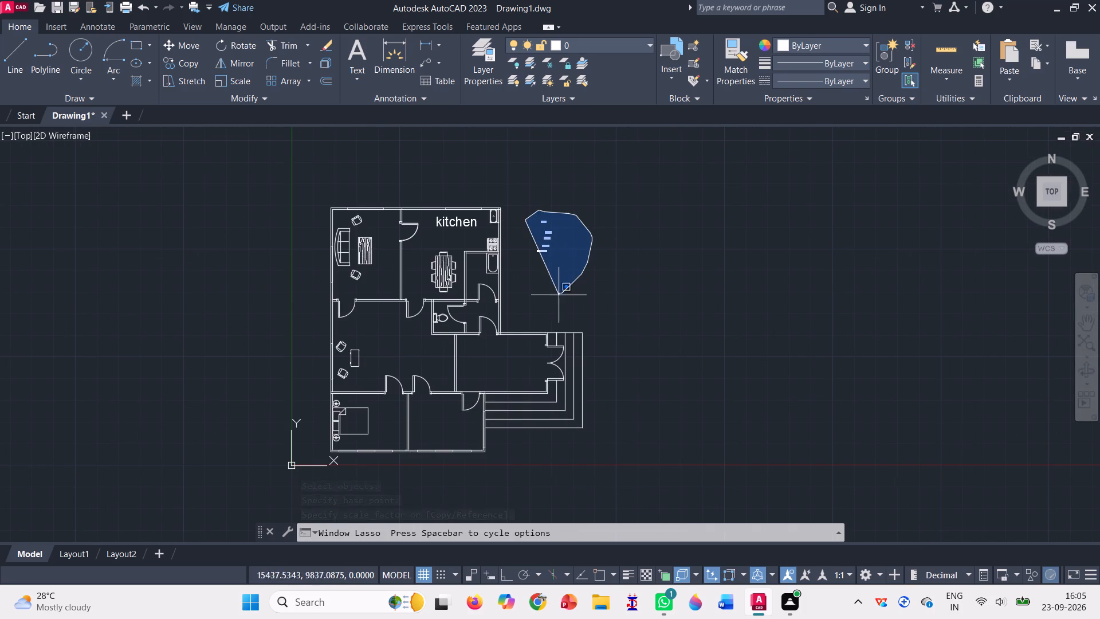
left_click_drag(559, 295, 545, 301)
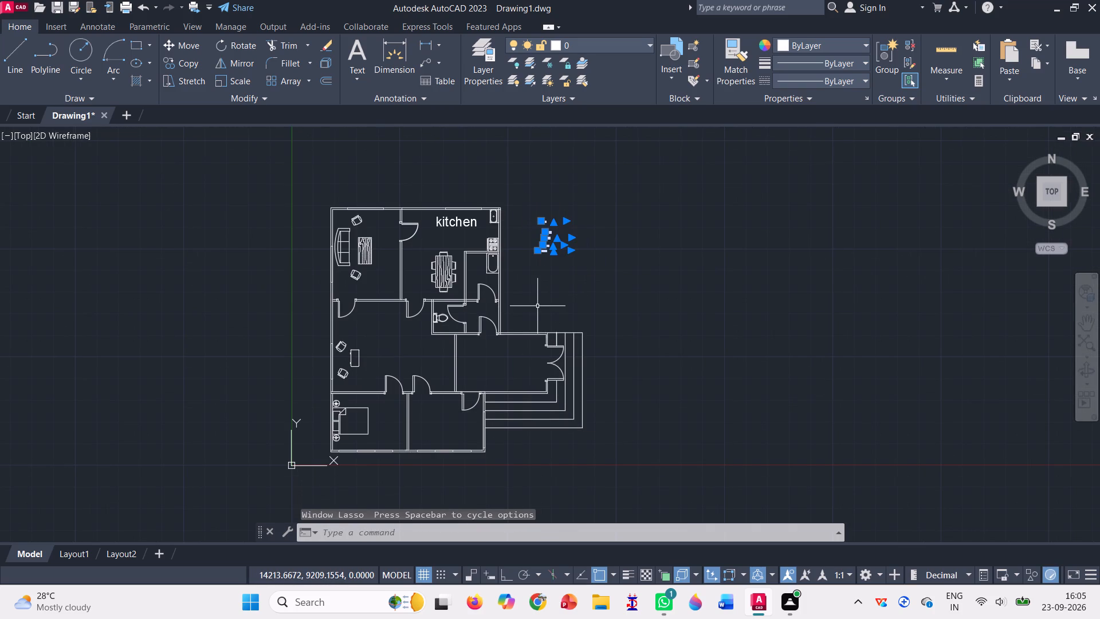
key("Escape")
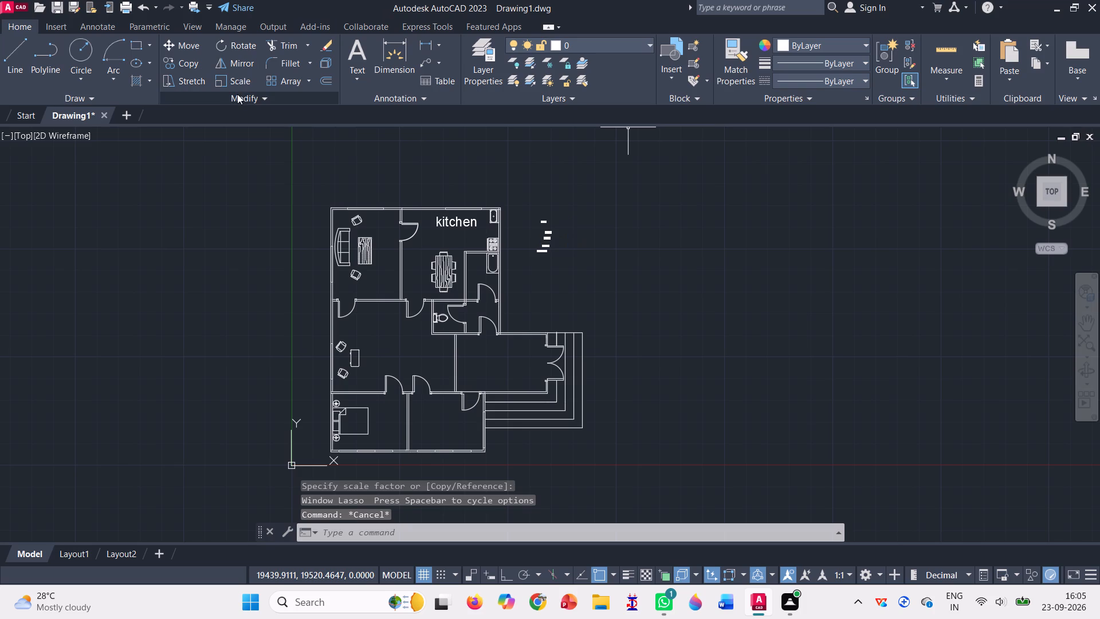
Scale the five room texts freehand from a base point at the "entry" text, with the second point about 98,550 units away.
left_click(239, 79)
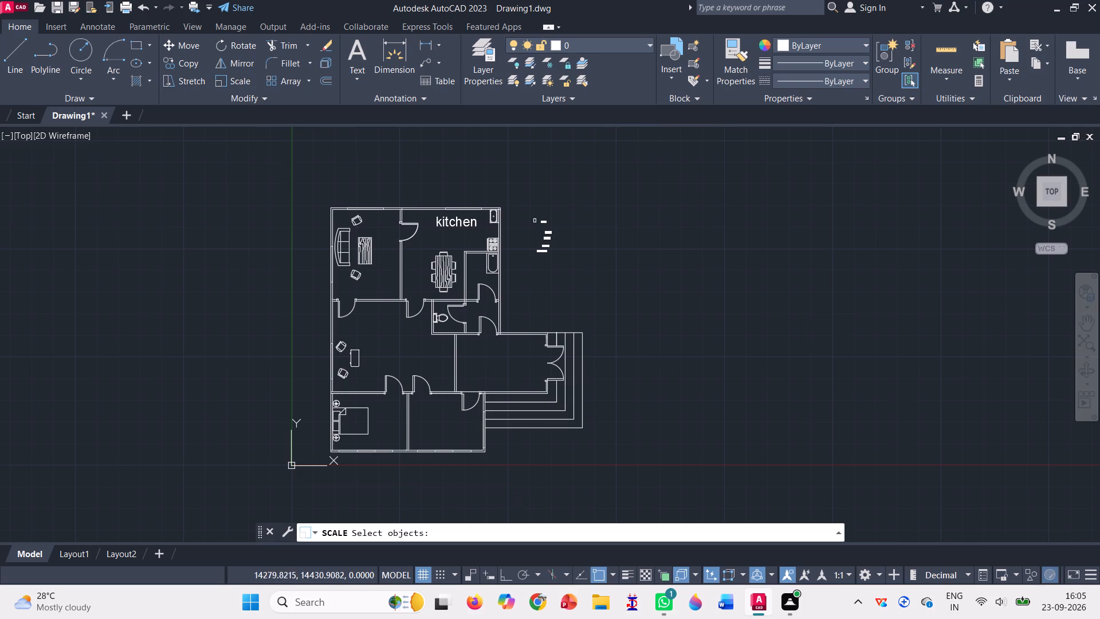
left_click_drag(531, 223, 535, 284)
left_click_drag(525, 218, 556, 285)
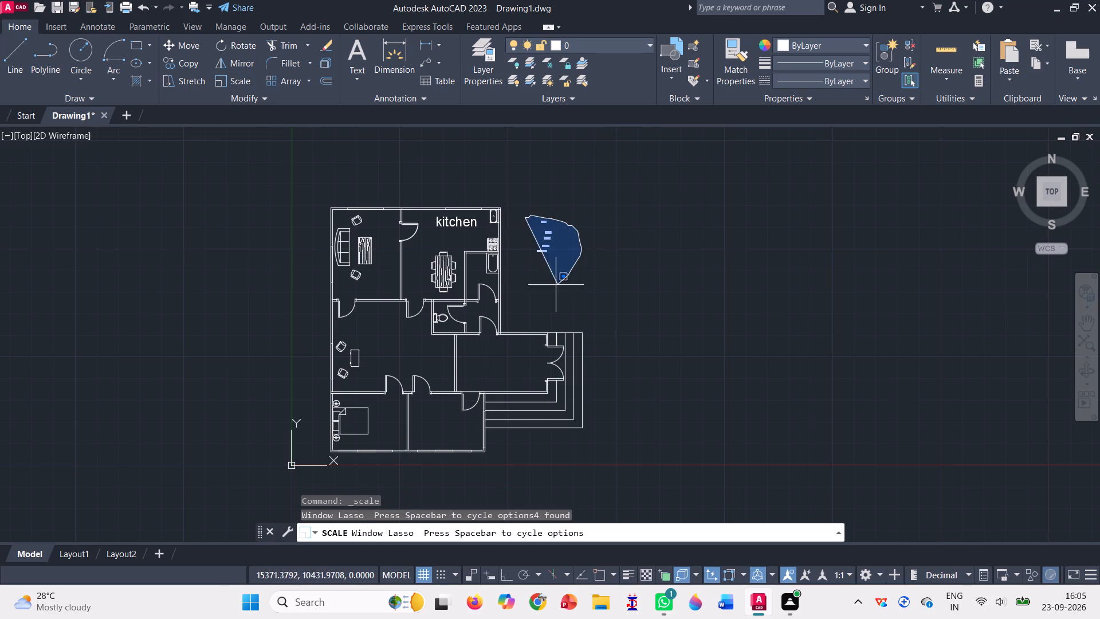
left_click_drag(556, 285, 533, 289)
key("Return")
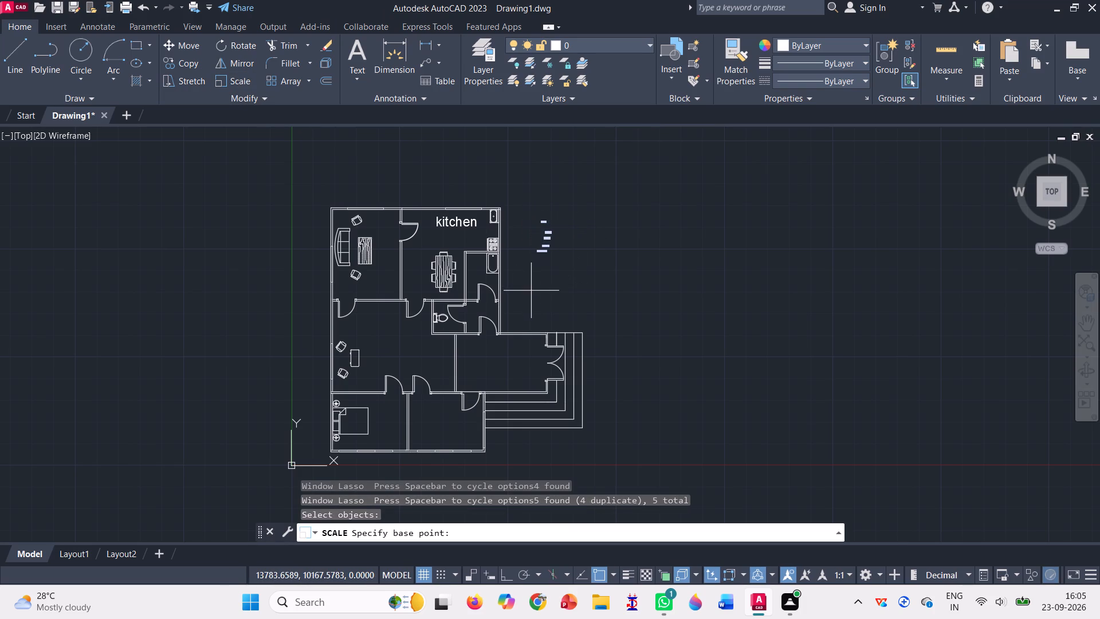
left_click(542, 220)
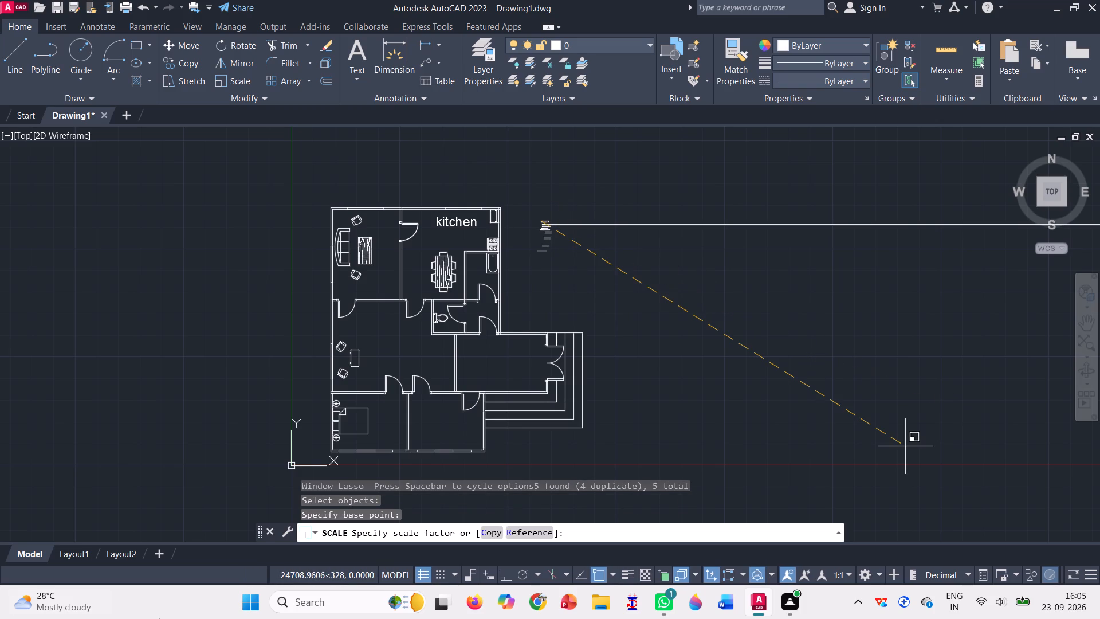
scroll(21, 457, "down", 1)
scroll(476, 429, "down", 1)
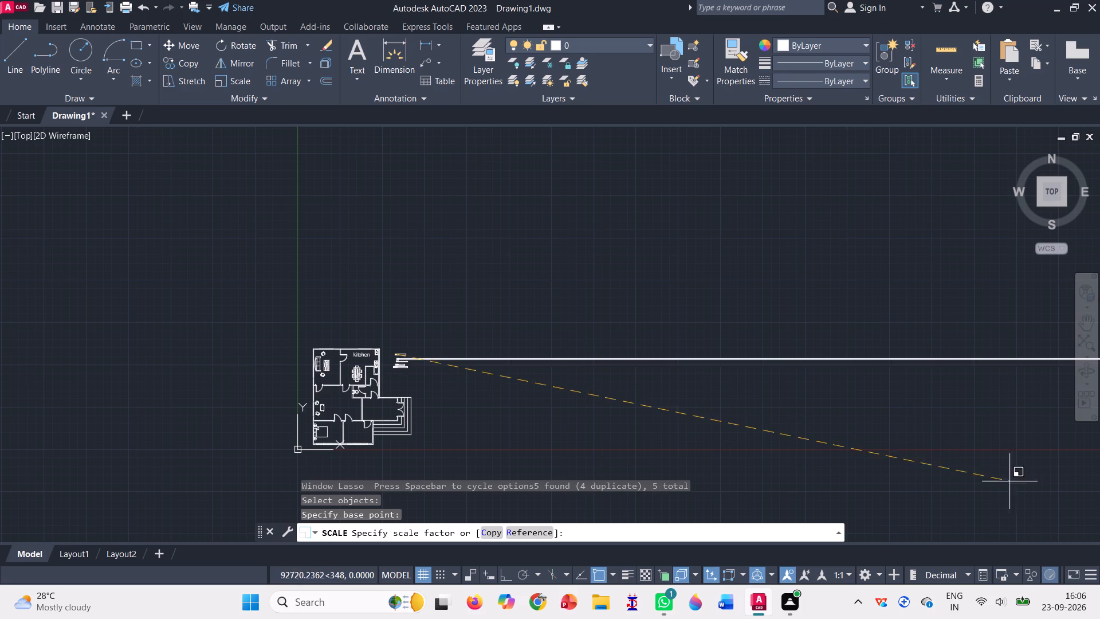
left_click(1046, 499)
Scale the five room texts again freehand from just below the "entry" text, with the second point about 133,400 units away.
scroll(408, 448, "up", 2)
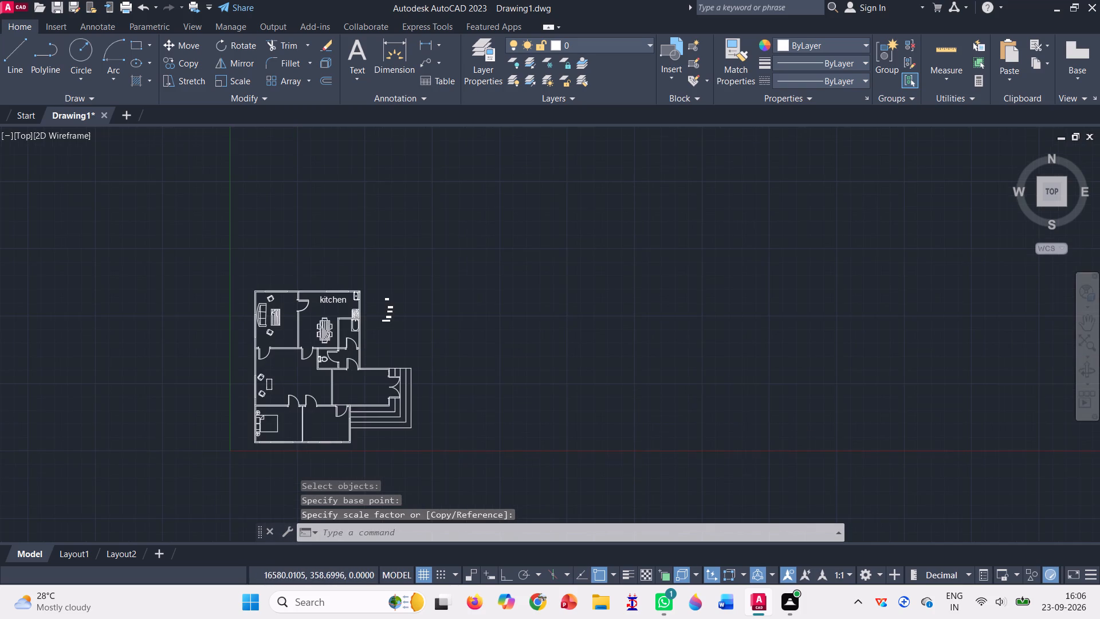
scroll(370, 213, "up", 4)
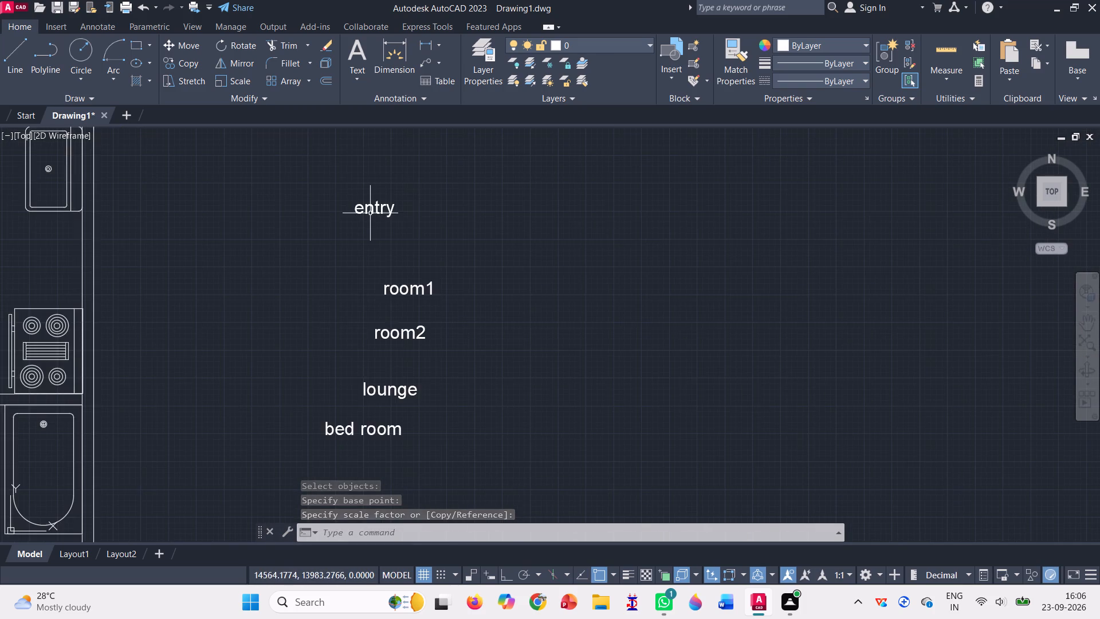
scroll(370, 213, "down", 4)
scroll(349, 238, "up", 1)
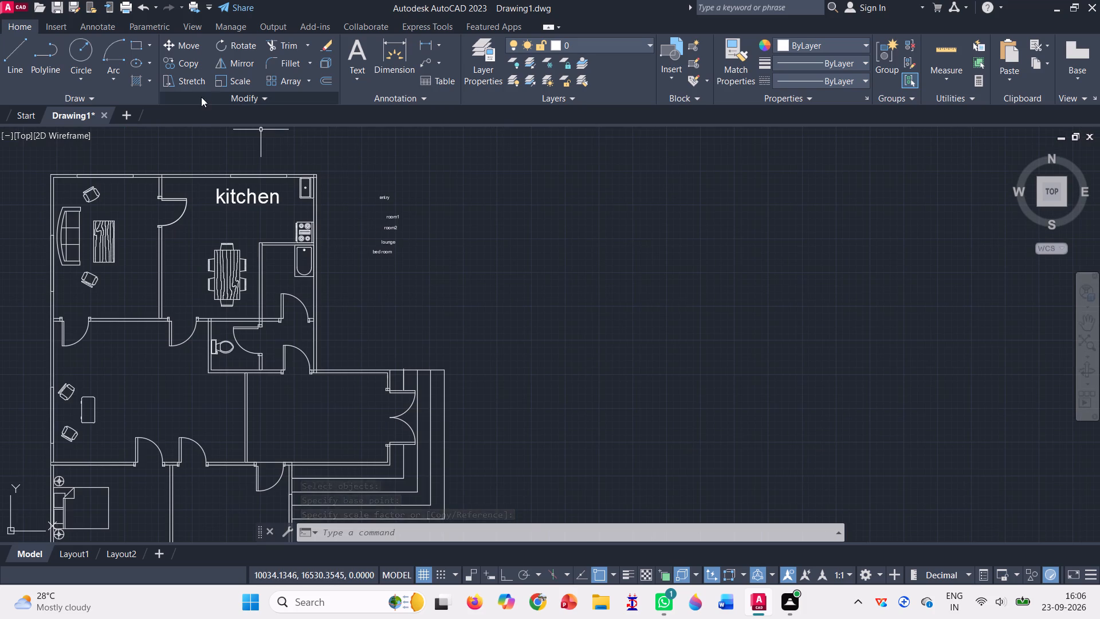
left_click(220, 79)
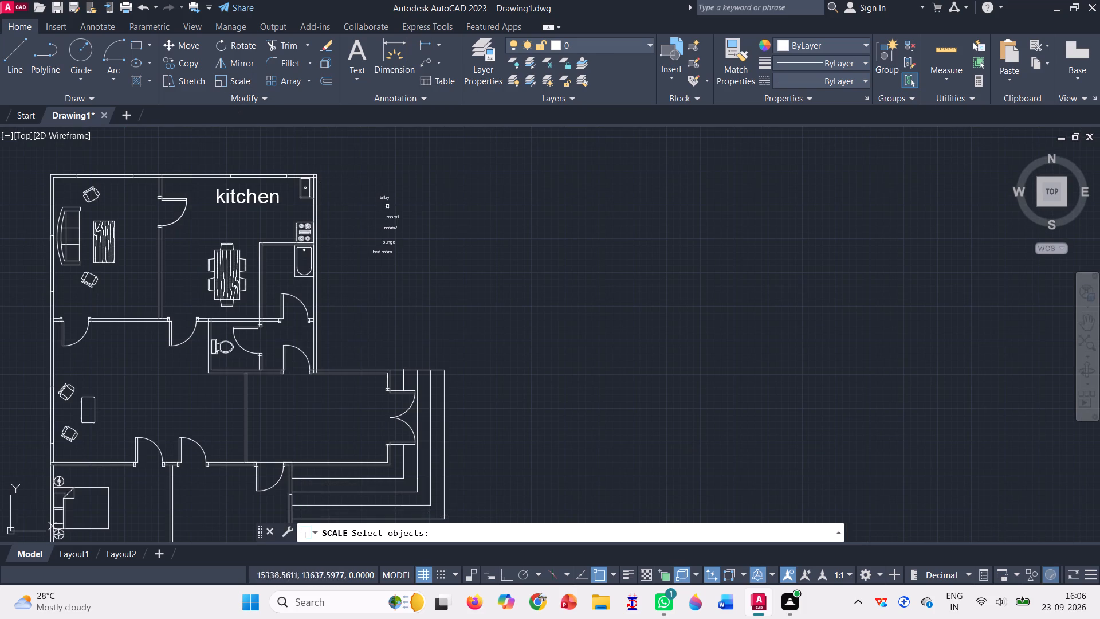
left_click_drag(363, 192, 374, 198)
left_click_drag(375, 200, 379, 283)
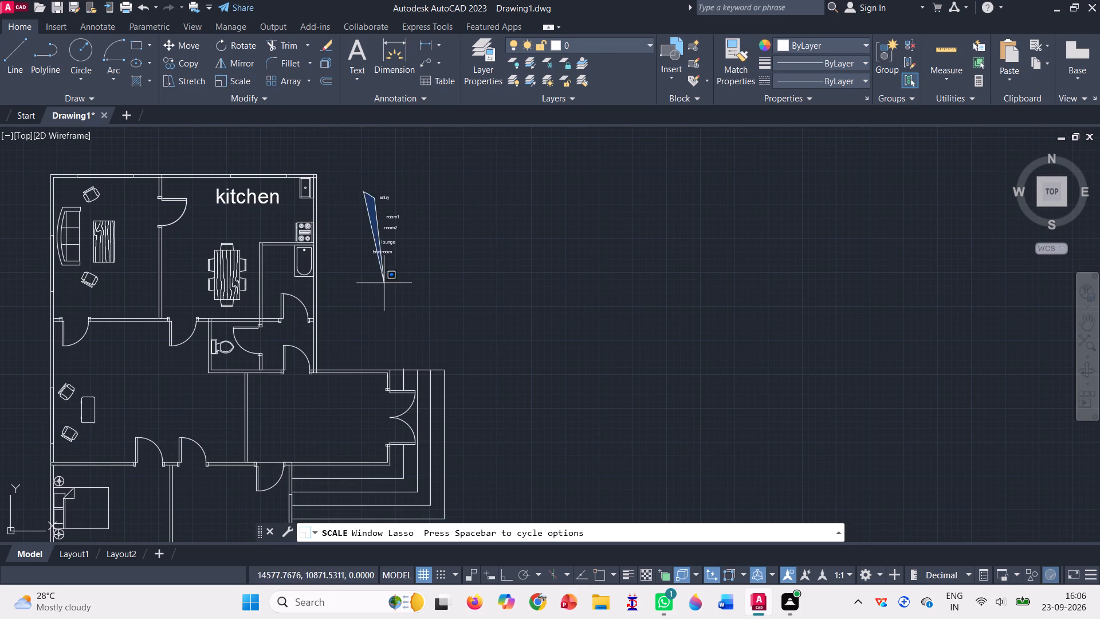
left_click_drag(379, 283, 373, 283)
left_click_drag(370, 281, 348, 280)
left_click(345, 279)
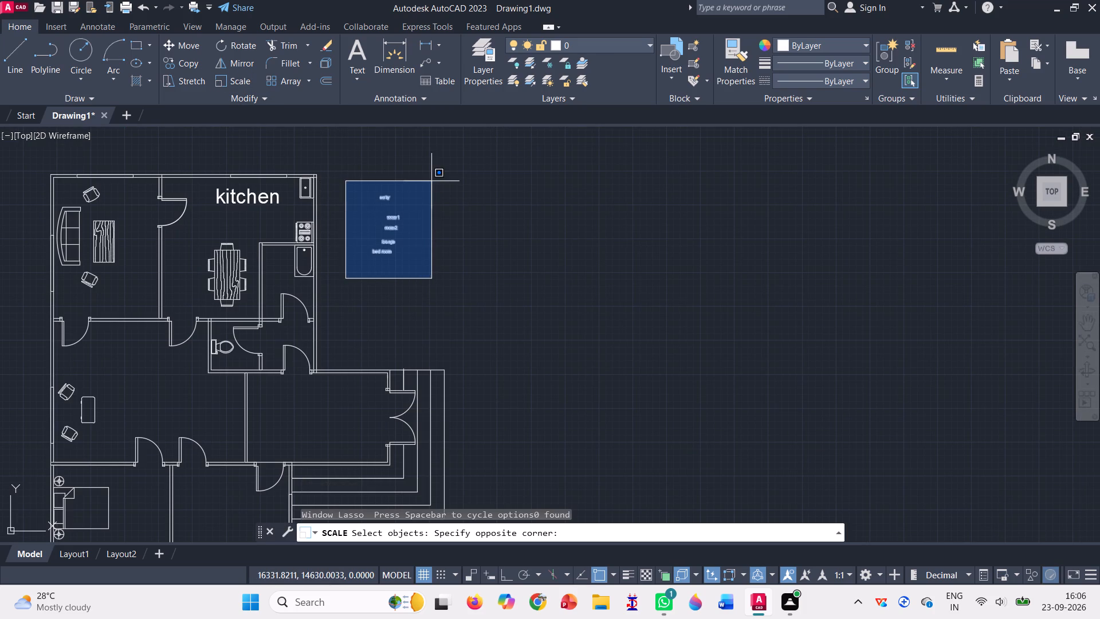
left_click(431, 181)
key("Return")
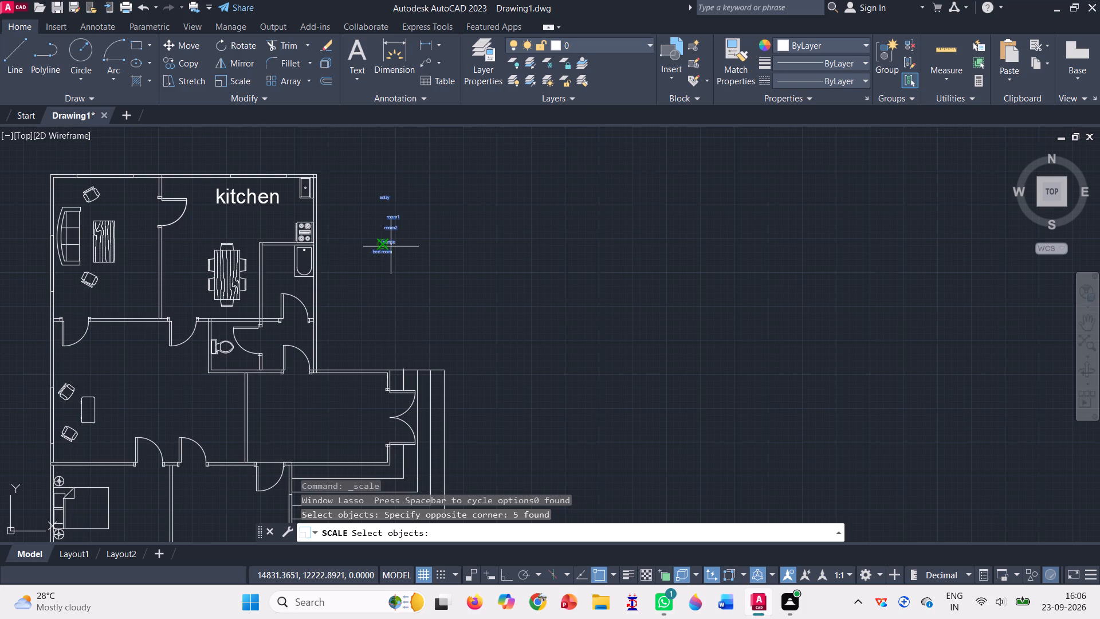
left_click(379, 202)
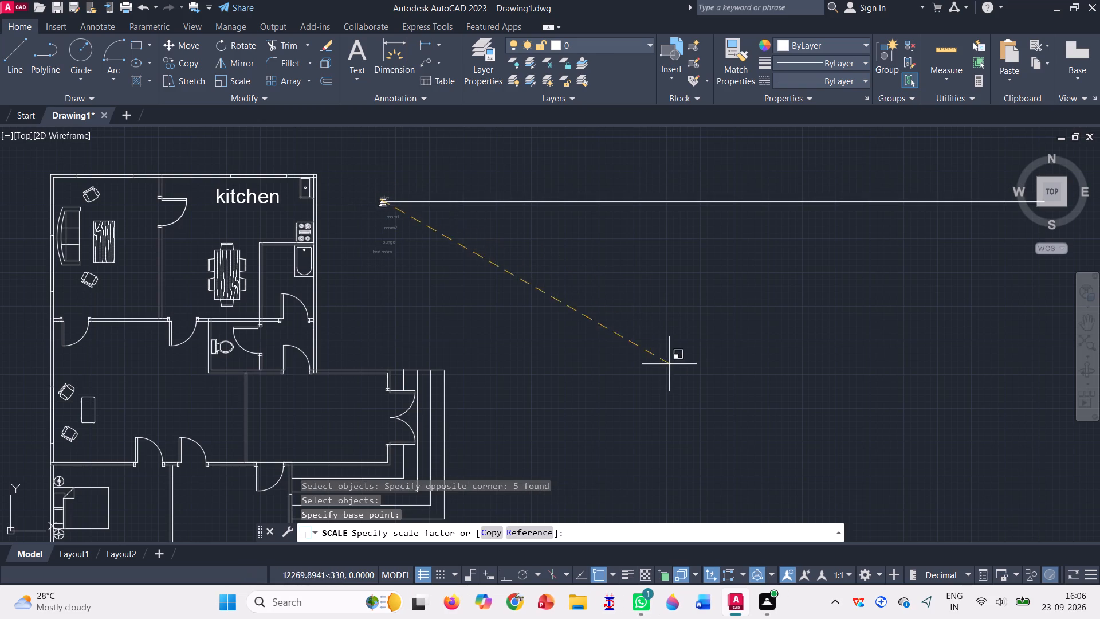
scroll(574, 299, "down", 4)
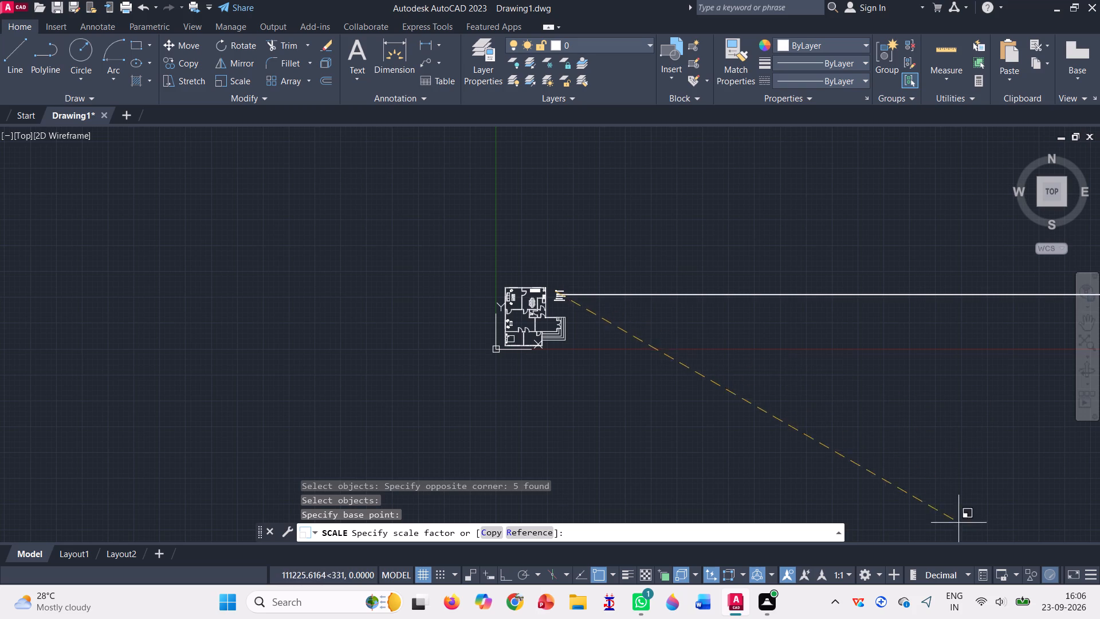
left_click(1056, 525)
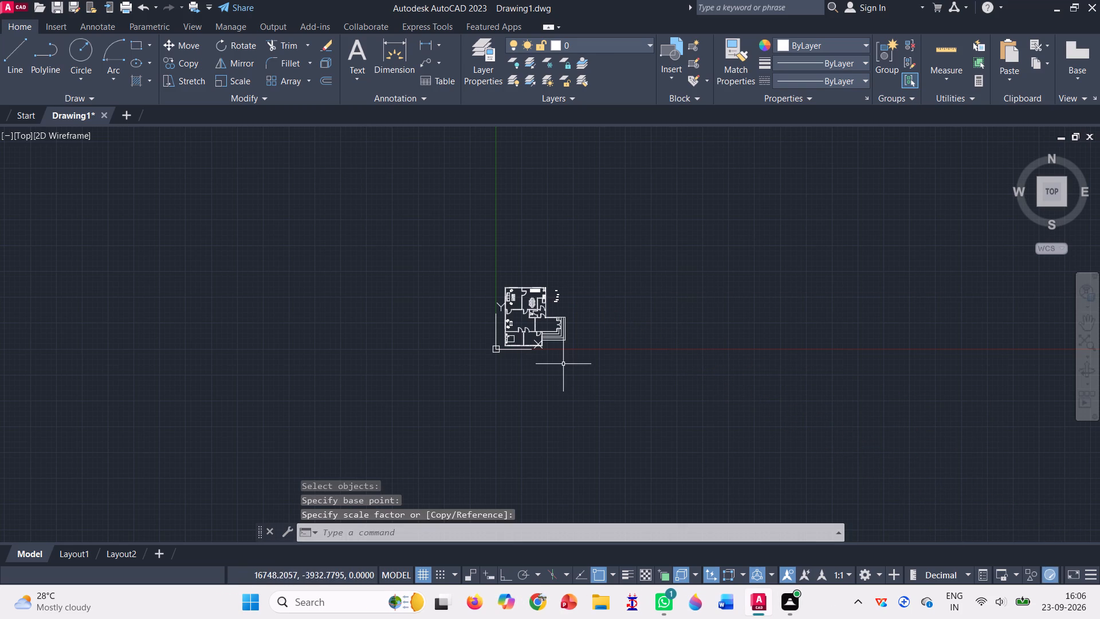
Scale the entry, room1 and room2 texts freehand by a factor of about 0.63 from a base point just outside the "entry" text.
scroll(561, 352, "up", 2)
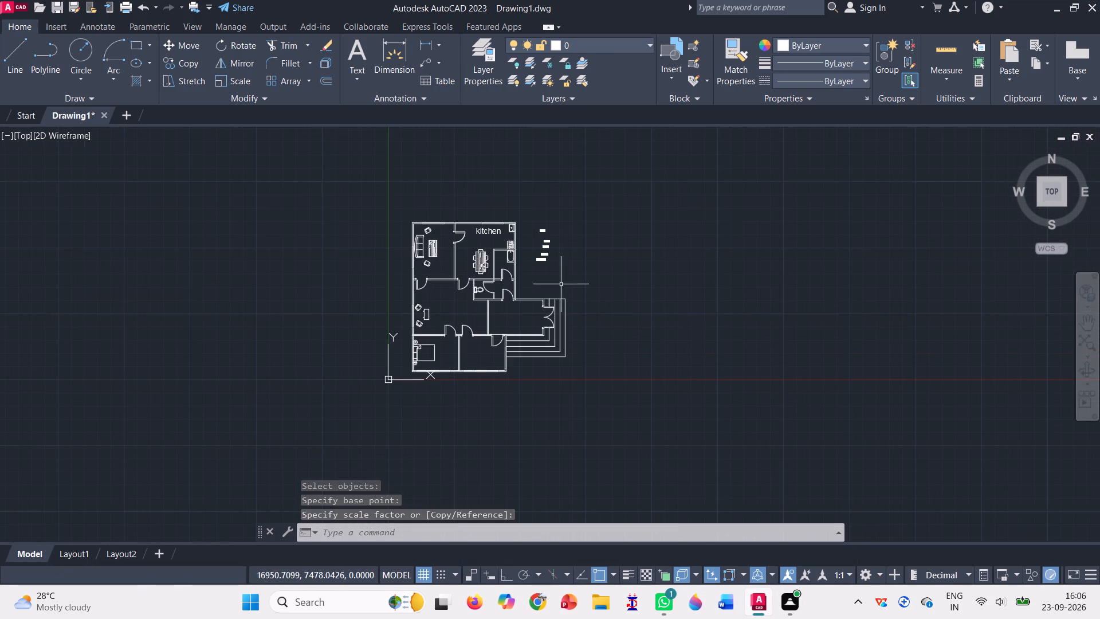
scroll(531, 267, "up", 2)
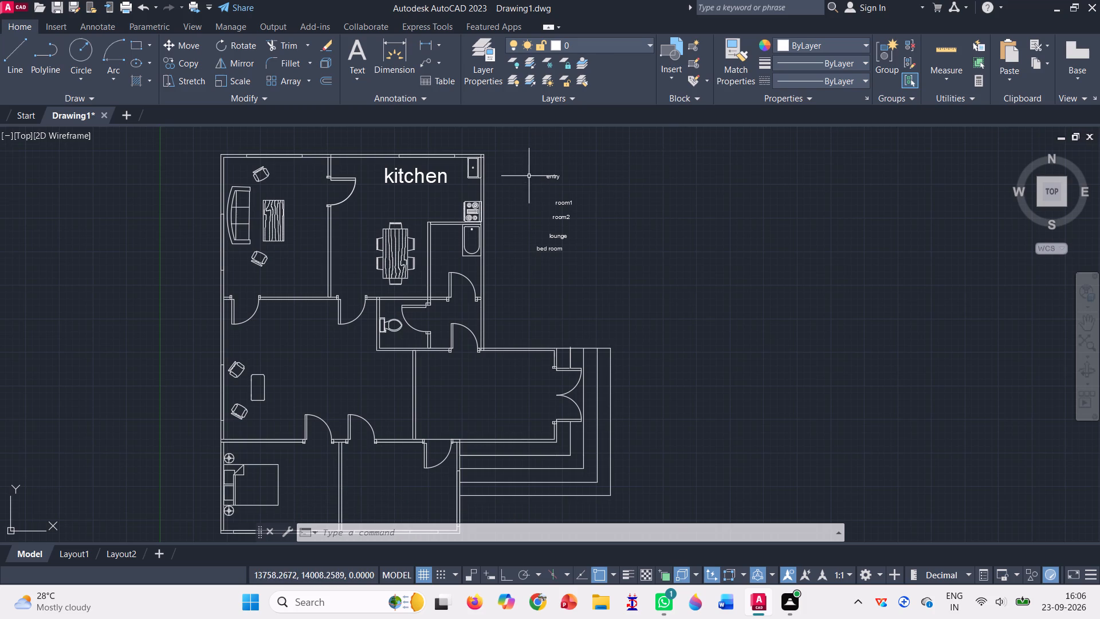
left_click_drag(529, 176, 587, 318)
left_click_drag(585, 318, 543, 294)
left_click_drag(543, 294, 537, 292)
left_click_drag(535, 290, 522, 279)
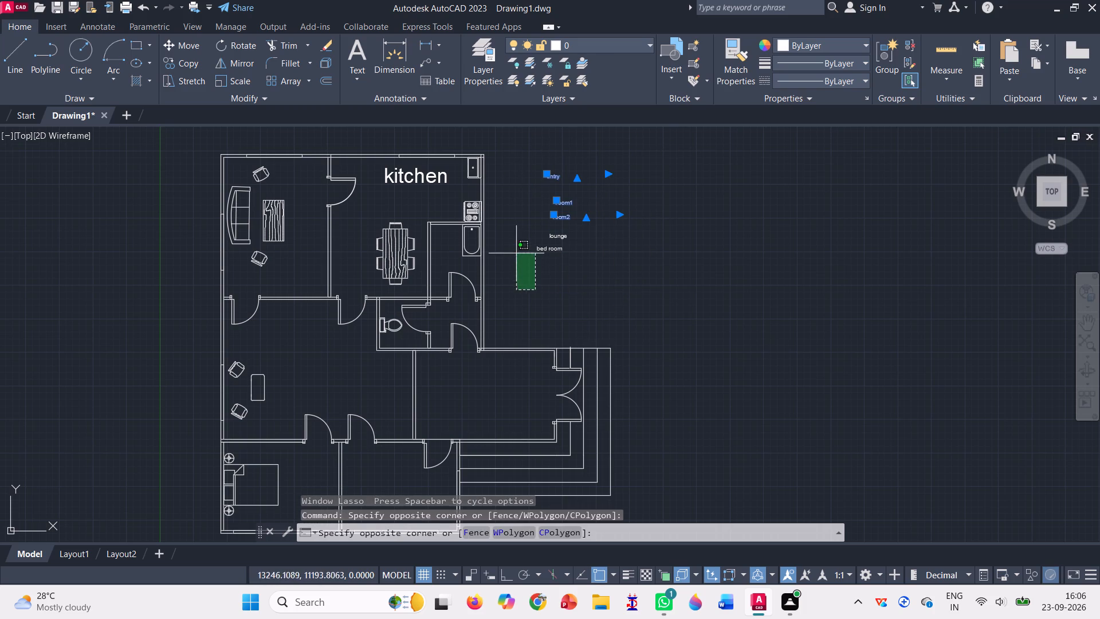
left_click(231, 85)
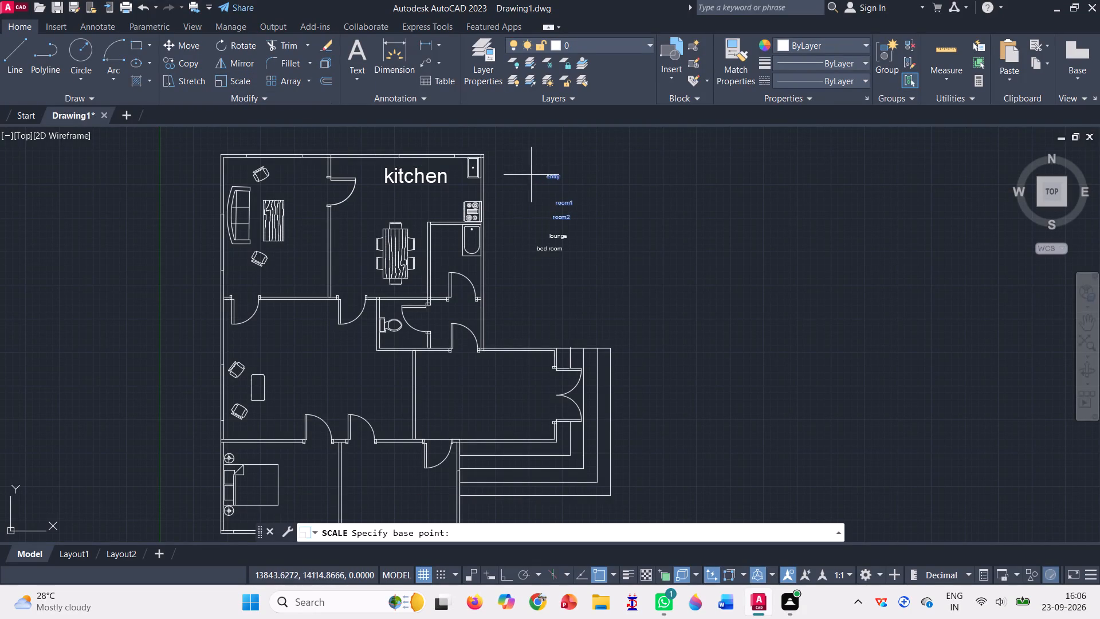
left_click_drag(529, 165, 534, 273)
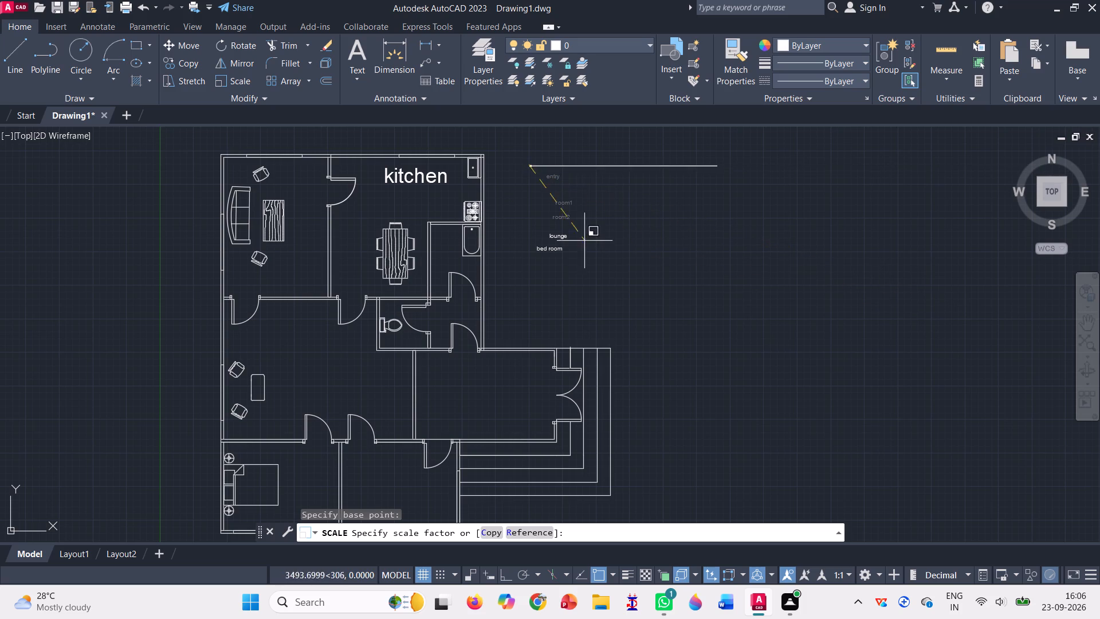
scroll(523, 177, "up", 6)
scroll(523, 186, "down", 5)
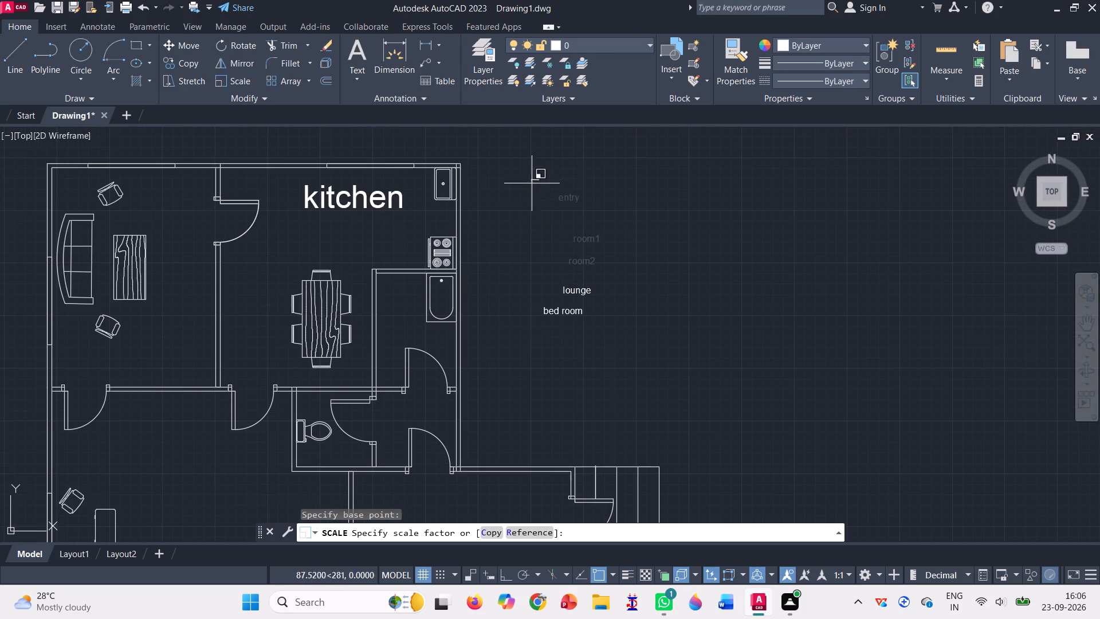
scroll(533, 173, "up", 5)
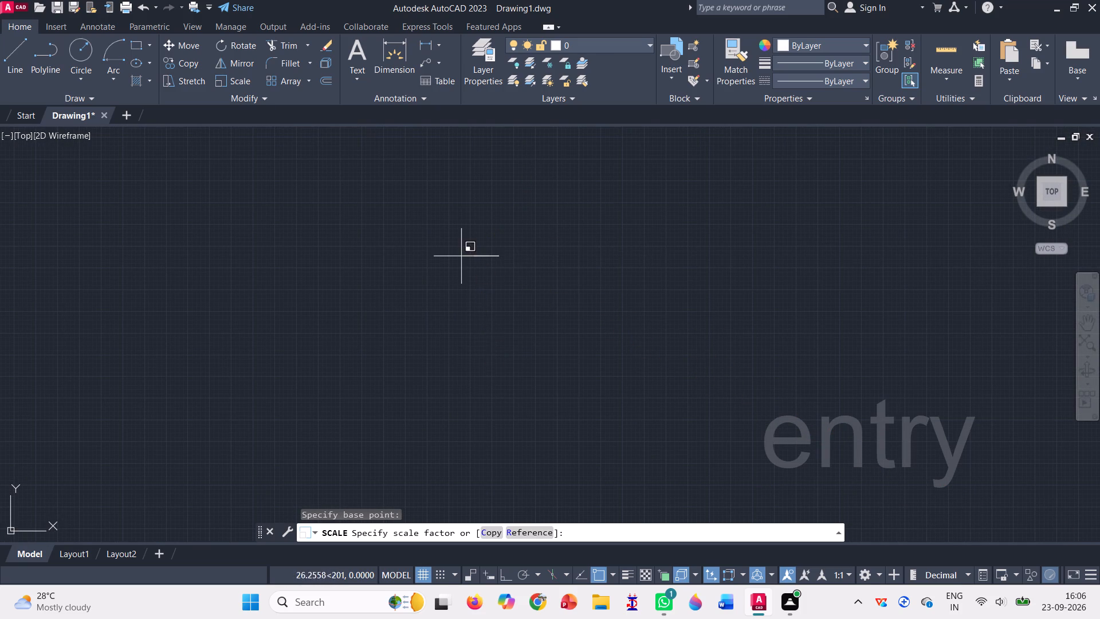
scroll(461, 256, "up", 5)
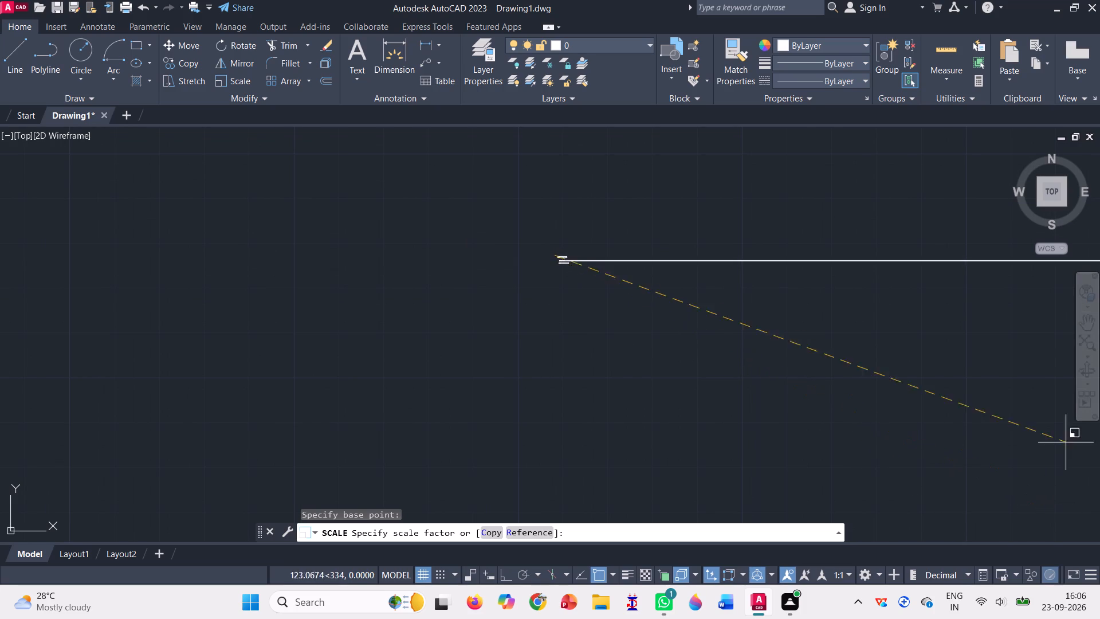
scroll(512, 266, "up", 6)
scroll(818, 296, "down", 2)
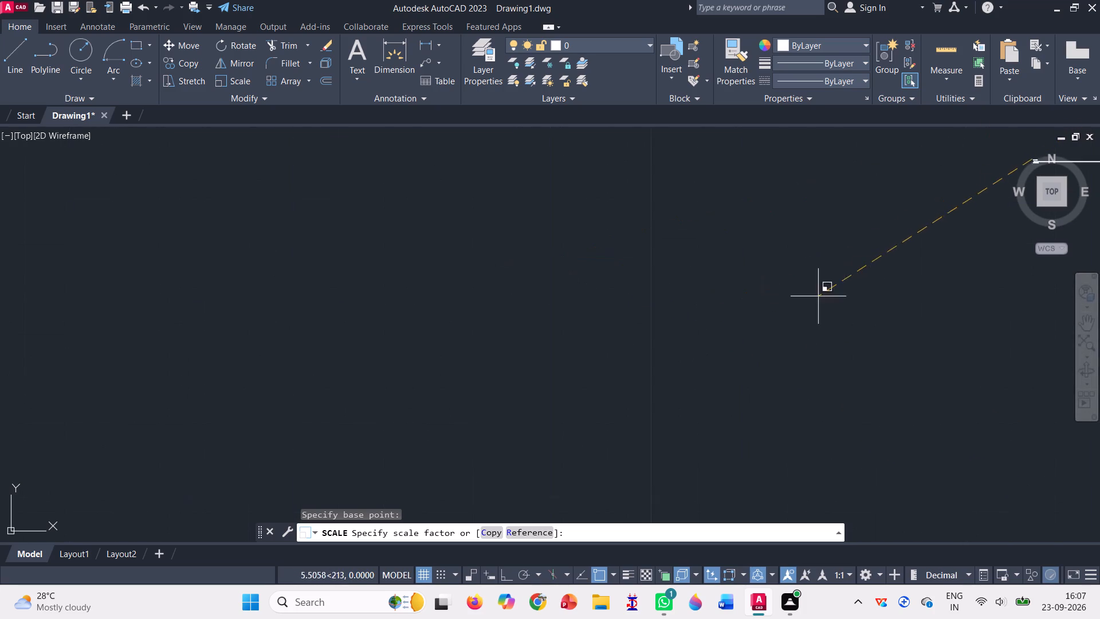
scroll(812, 300, "down", 3)
scroll(863, 249, "up", 5)
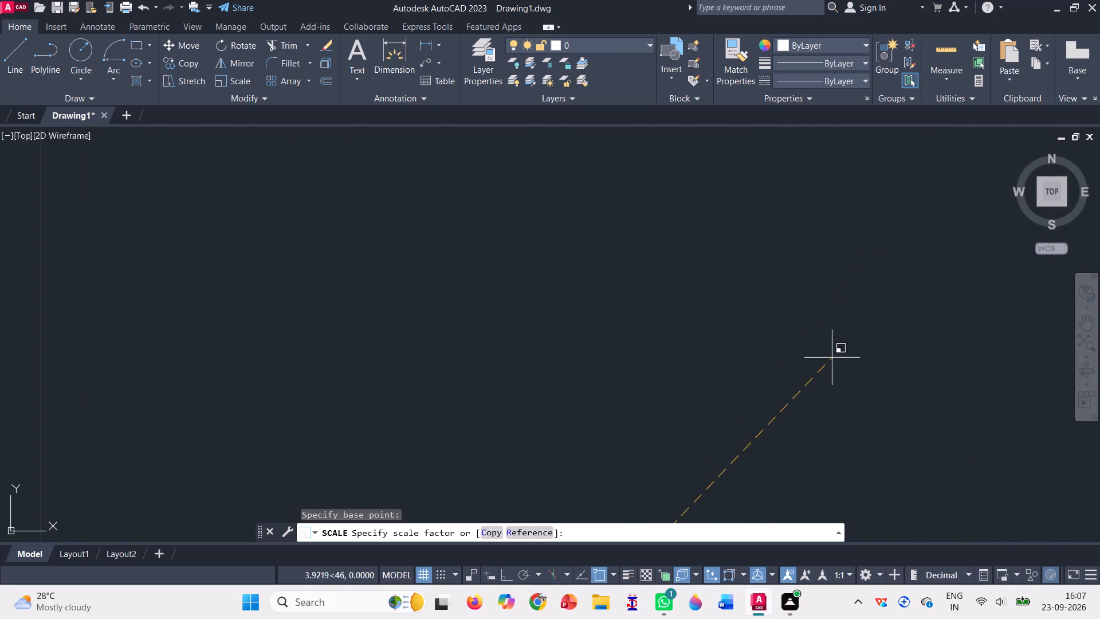
scroll(741, 357, "down", 4)
scroll(718, 407, "up", 4)
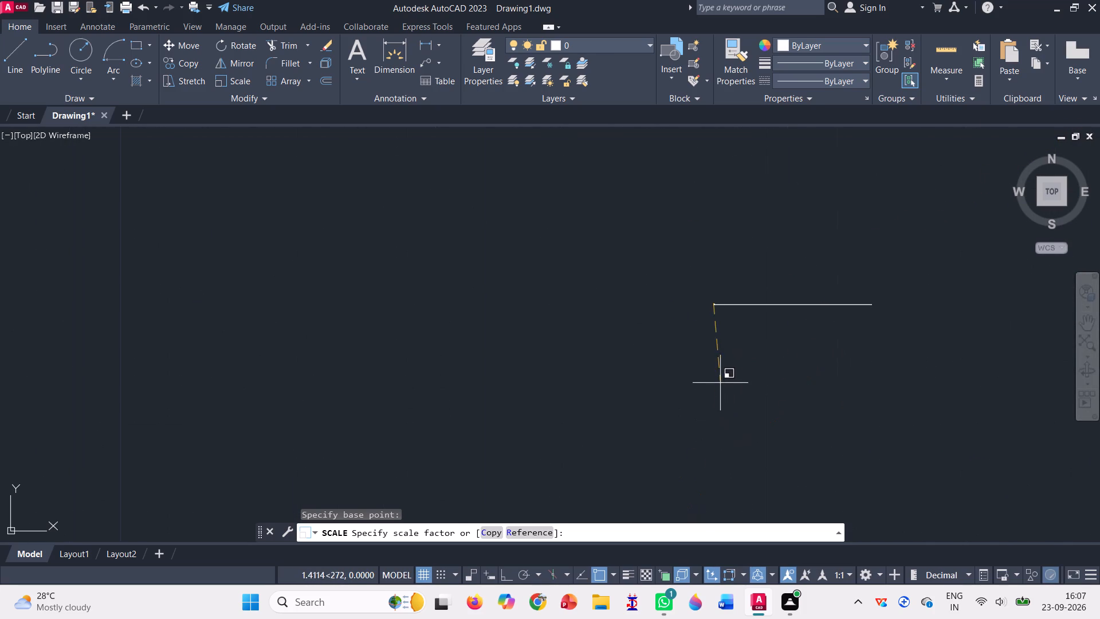
scroll(723, 309, "up", 4)
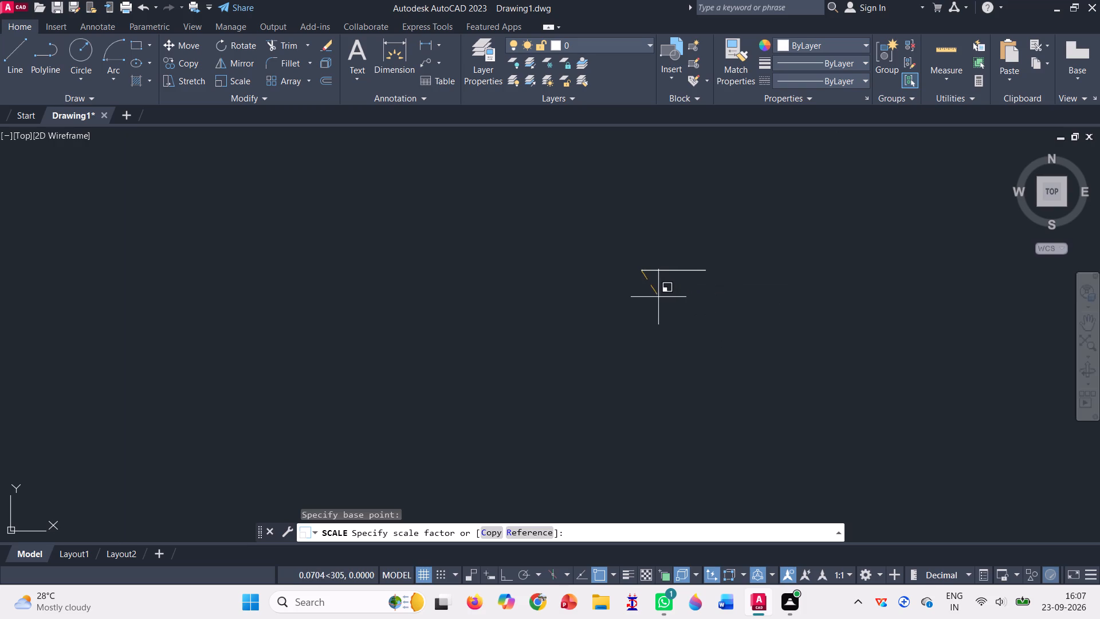
scroll(658, 295, "up", 9)
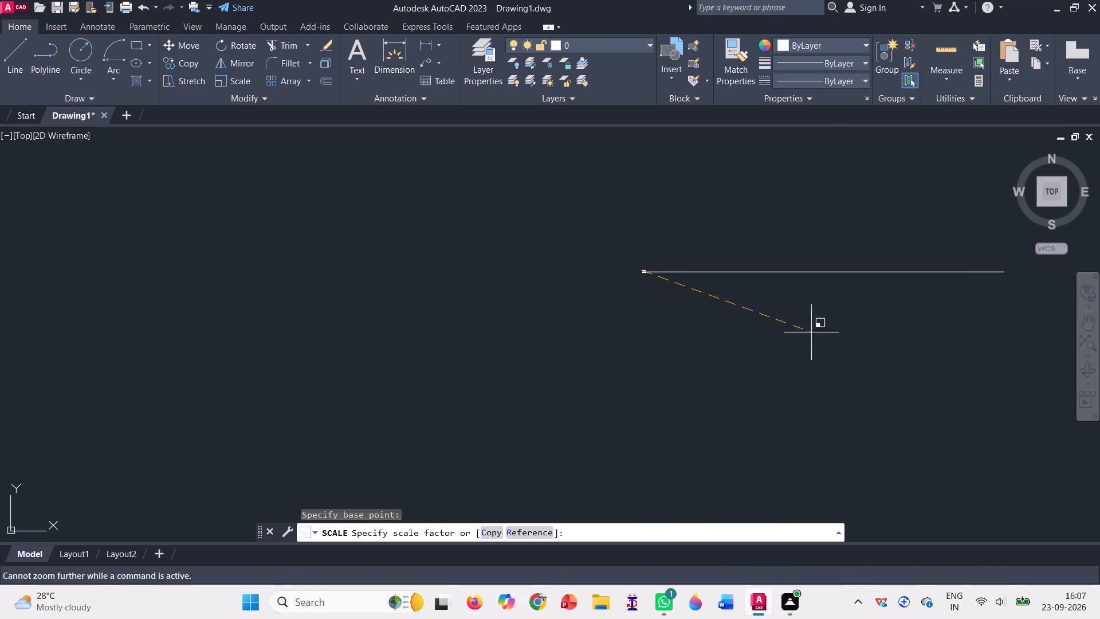
left_click(929, 245)
Scale the entry, room1 and room2 texts up freehand from a base point at the "room2" text, with the second point about 1,000 units away.
scroll(641, 285, "up", 5)
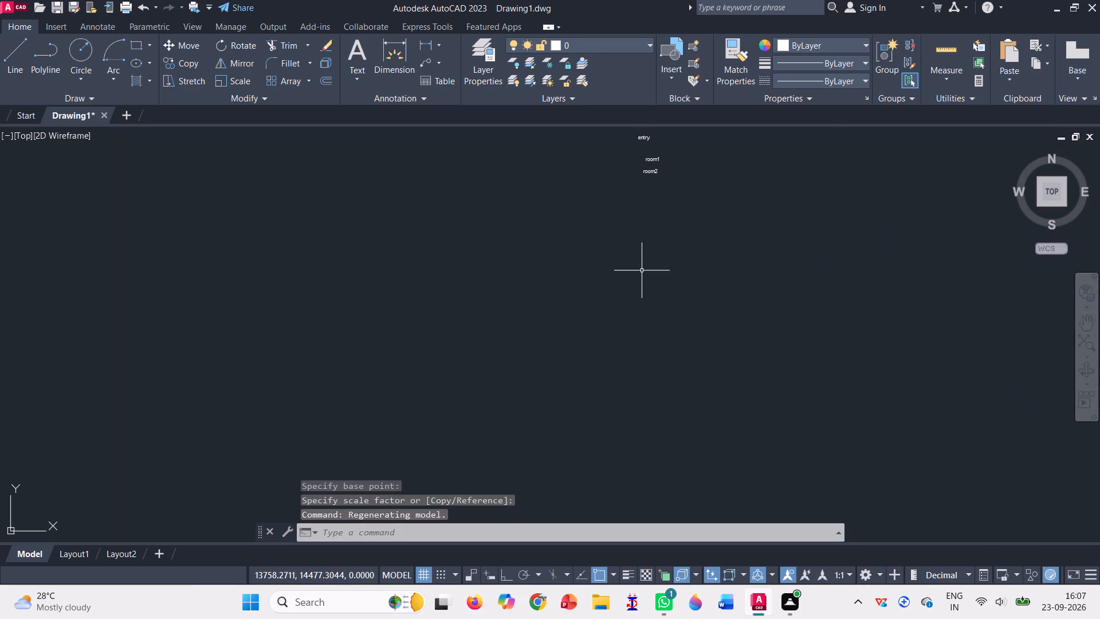
scroll(658, 245, "down", 3)
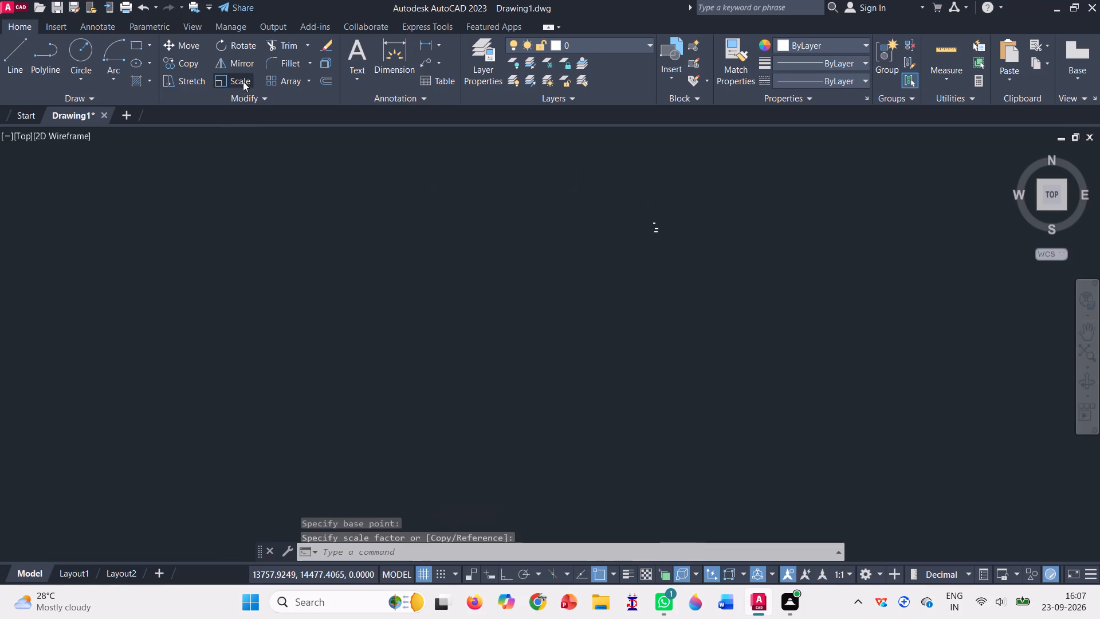
left_click(243, 81)
left_click_drag(625, 259, 700, 214)
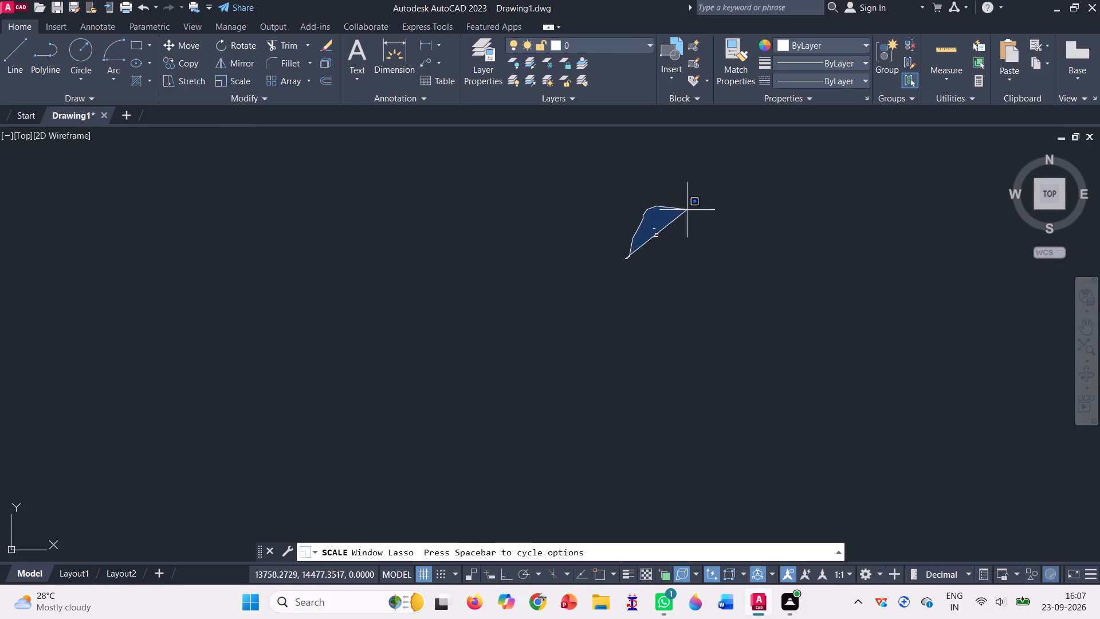
left_click_drag(700, 214, 725, 259)
key("Return")
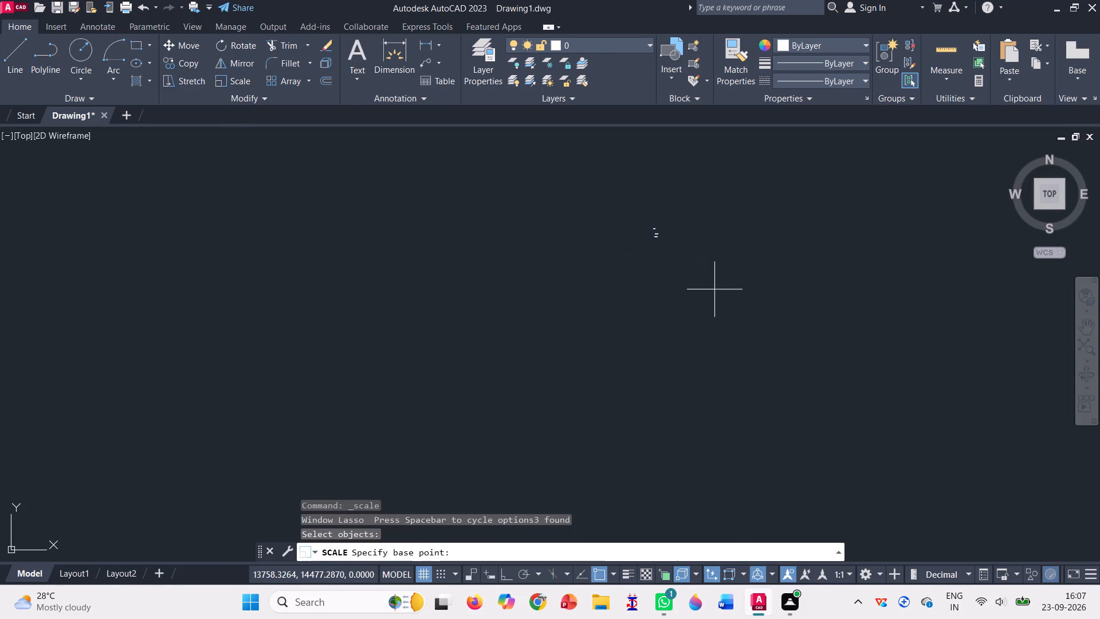
left_click(656, 238)
scroll(568, 298, "down", 2)
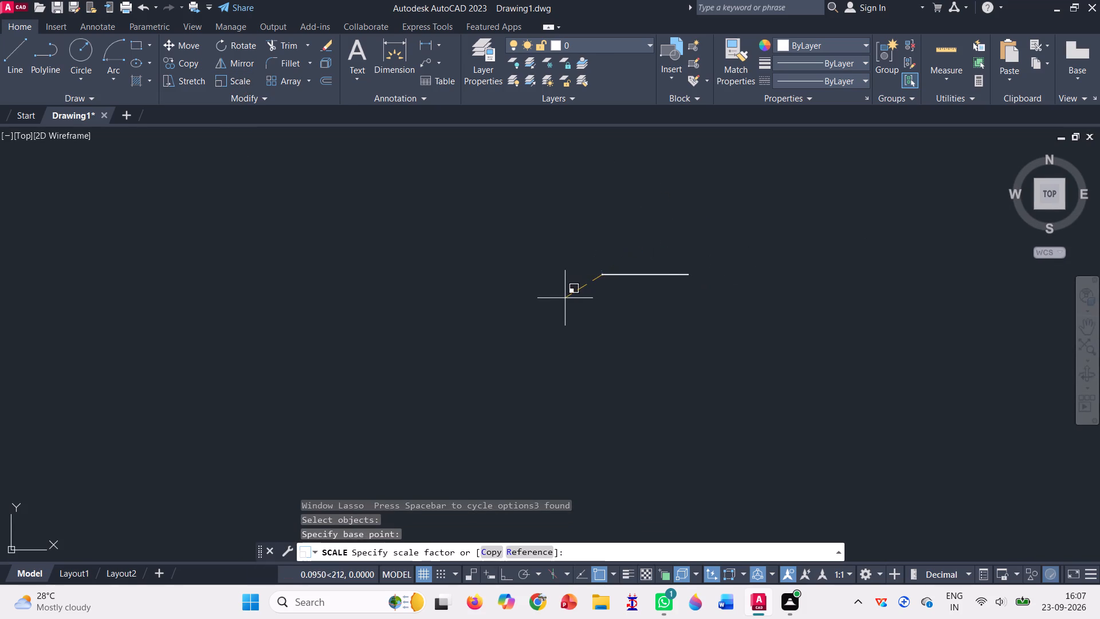
scroll(565, 298, "down", 8)
scroll(459, 272, "down", 8)
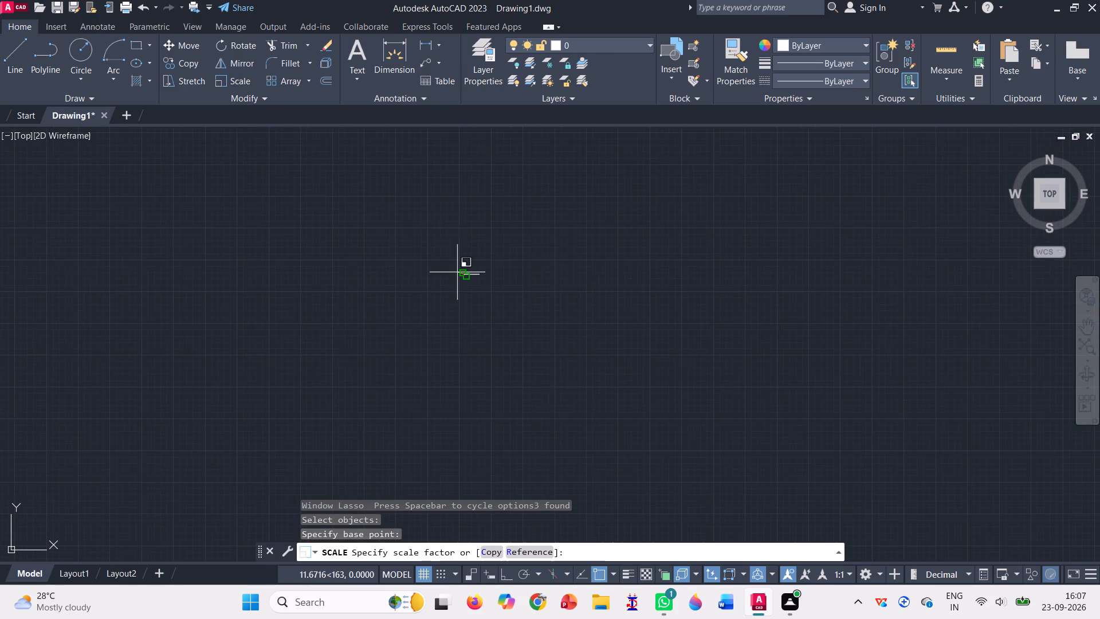
scroll(457, 272, "down", 18)
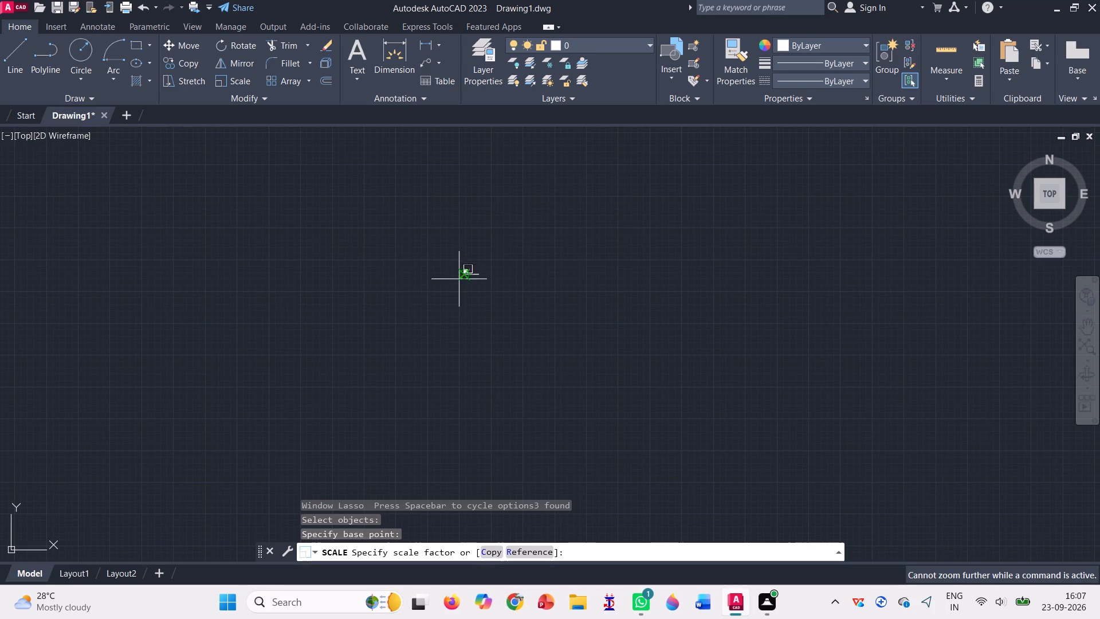
left_click(1064, 488)
Scale the entry, room1 and room2 texts again freehand from the "room2" text, using a far second point.
scroll(505, 363, "up", 1)
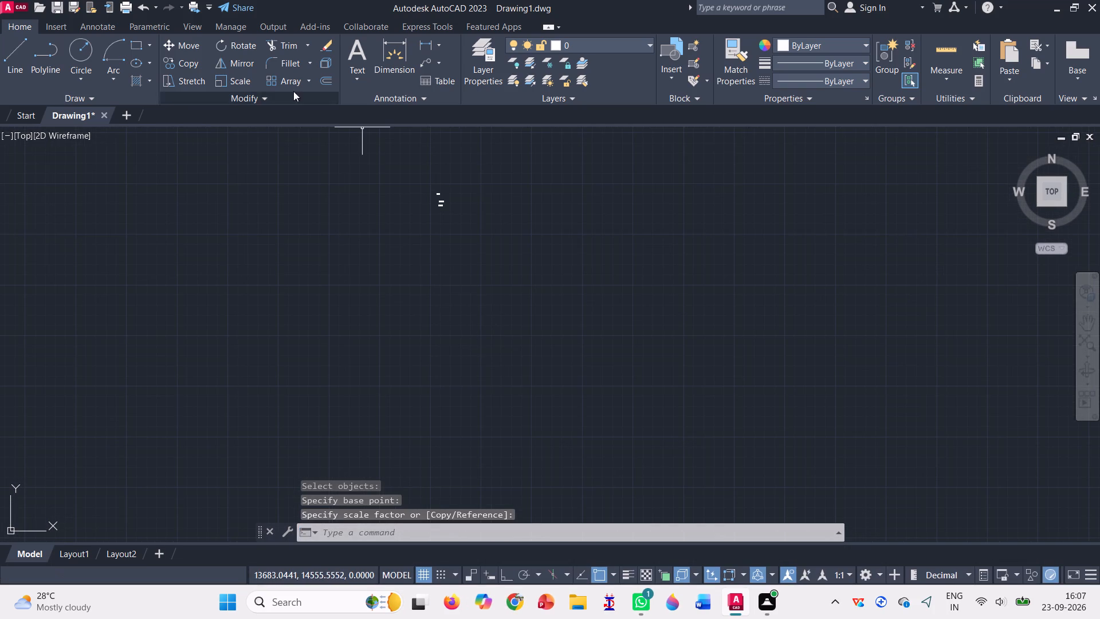
left_click(235, 81)
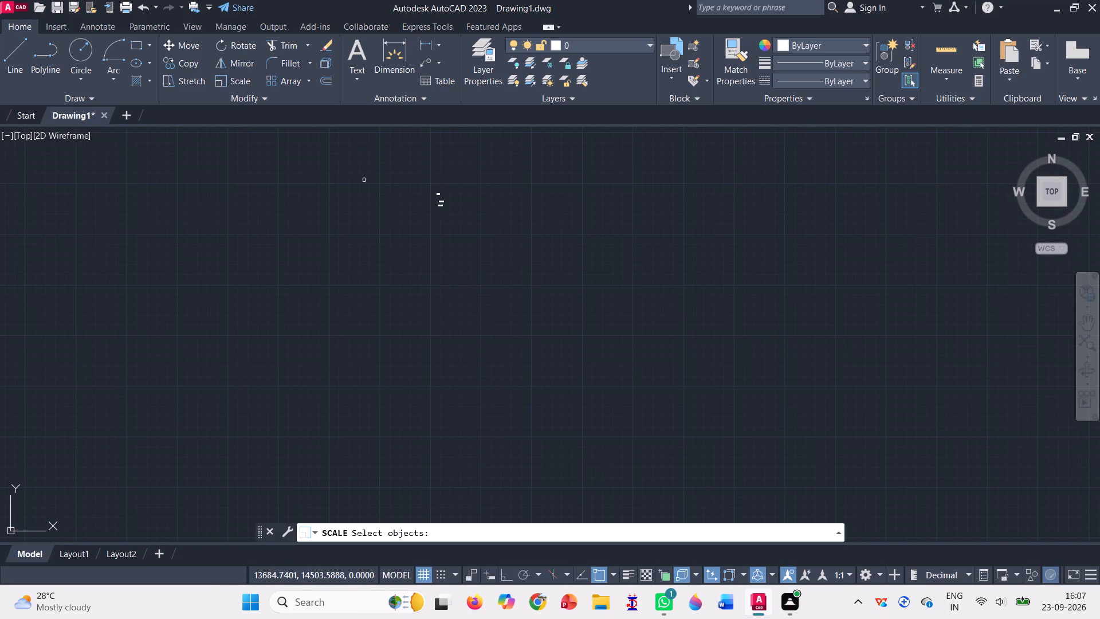
left_click_drag(396, 197, 478, 261)
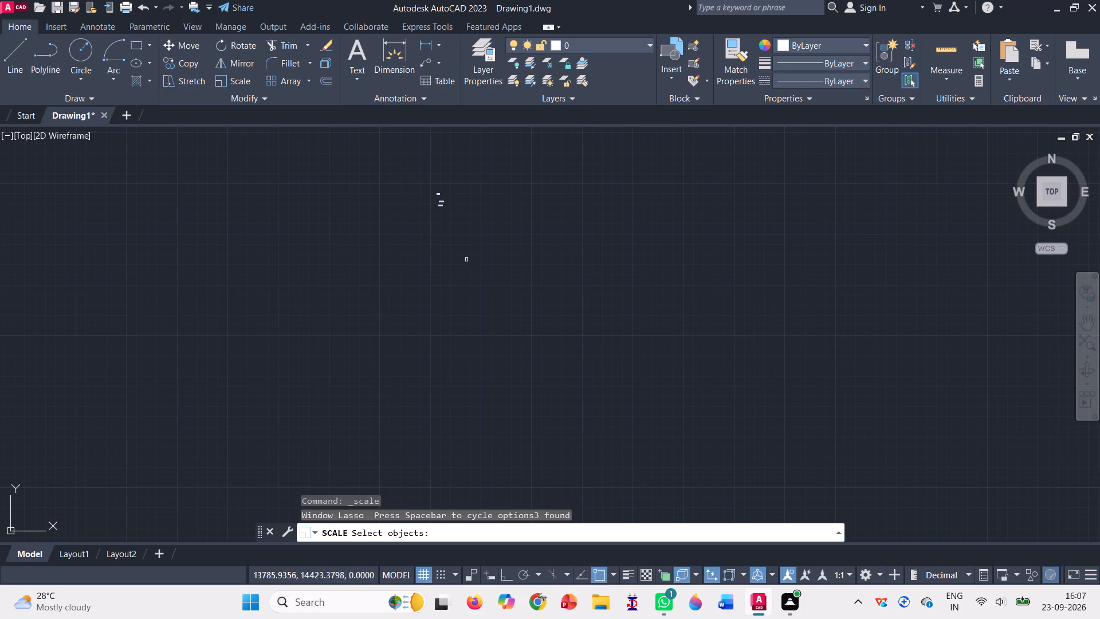
key("Return")
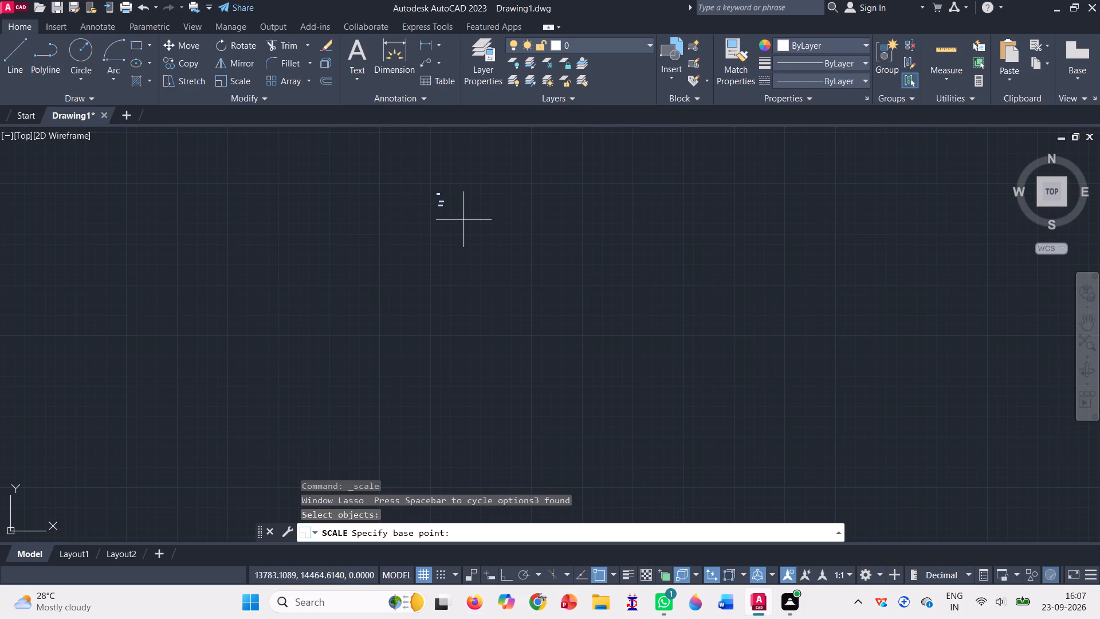
left_click(446, 207)
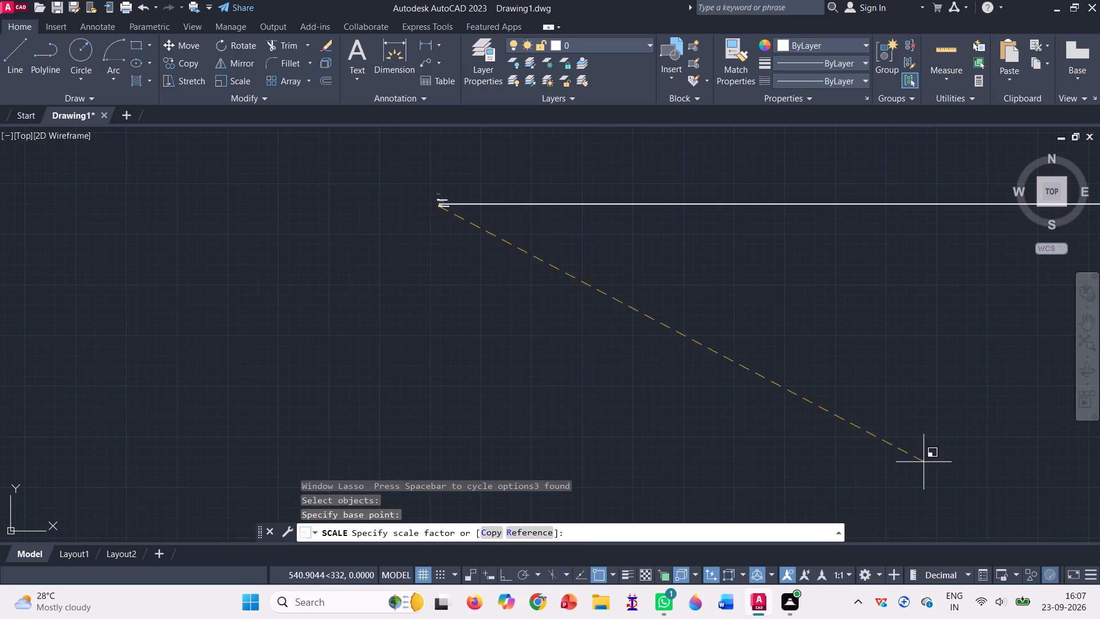
scroll(1012, 483, "down", 3)
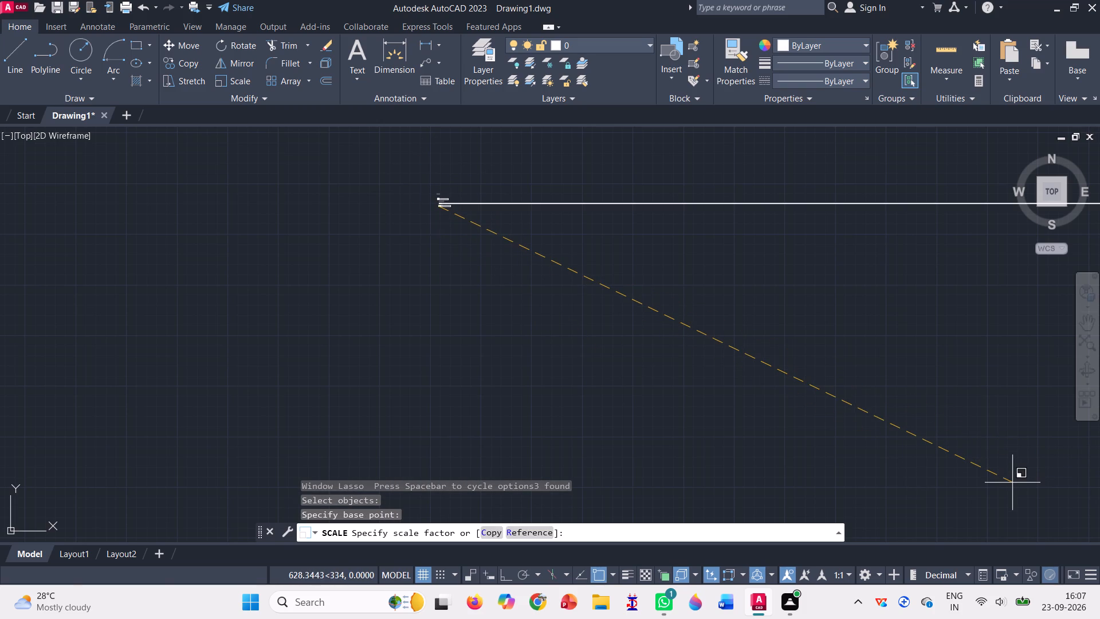
scroll(487, 371, "down", 7)
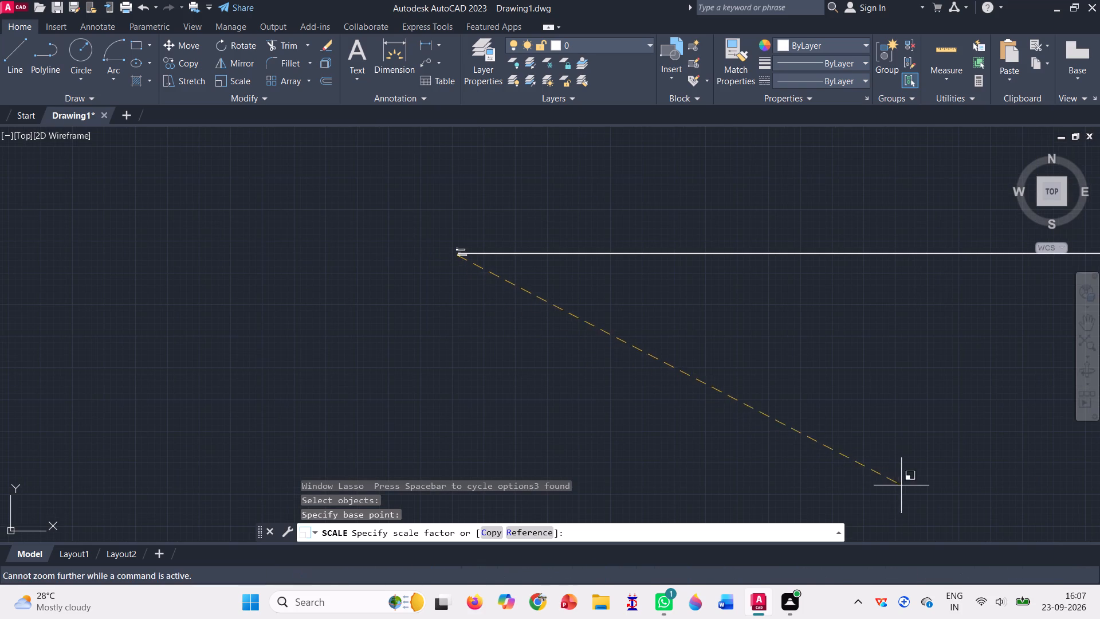
left_click(944, 492)
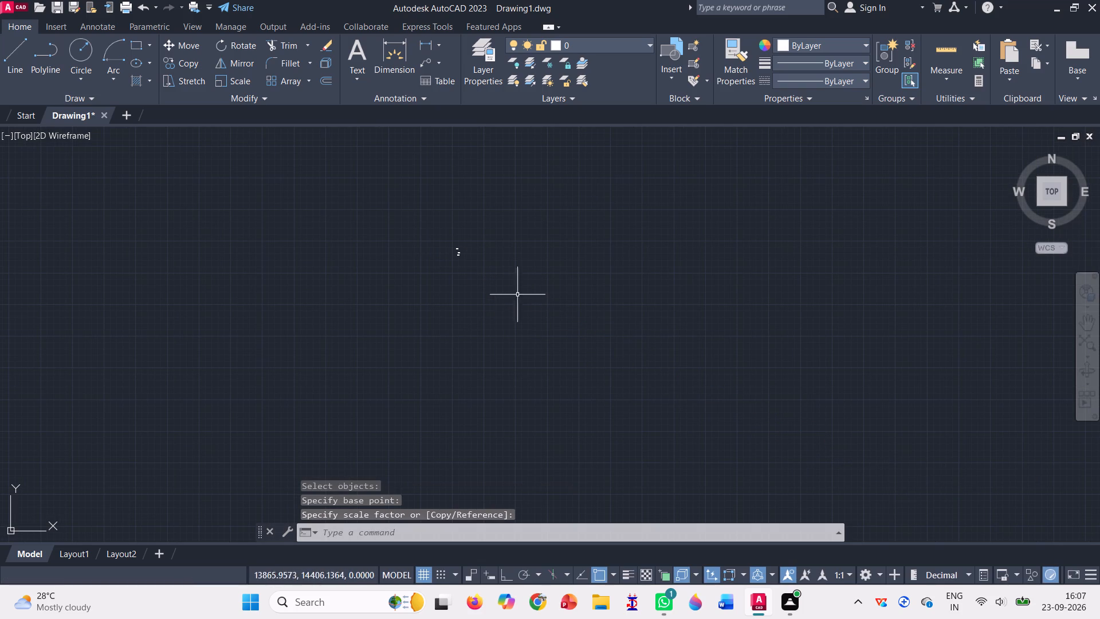
Scale the "lounge" text up freehand from its upper-left corner, with the second point about 1,409 units away.
scroll(469, 244, "down", 6)
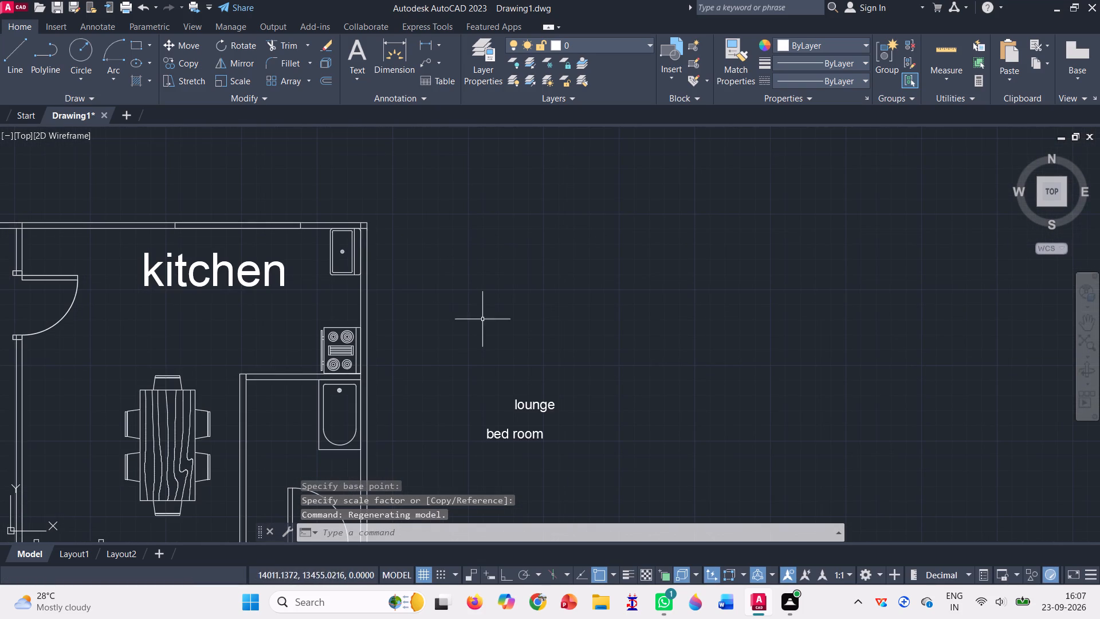
scroll(501, 347, "down", 3)
scroll(508, 374, "up", 2)
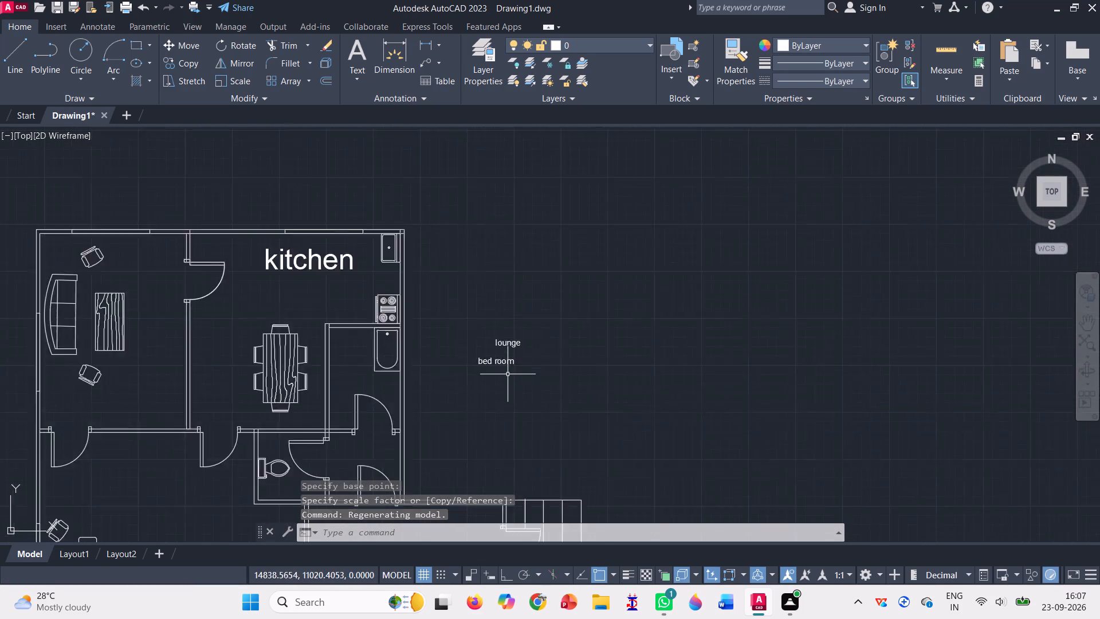
scroll(508, 374, "up", 3)
left_click(237, 81)
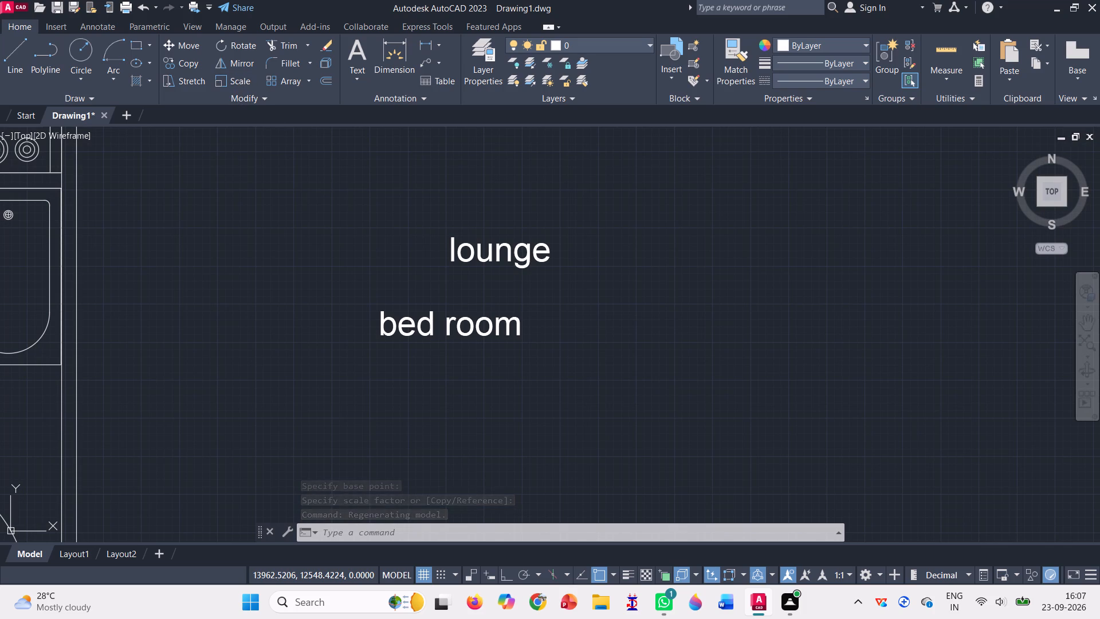
left_click_drag(415, 237, 588, 287)
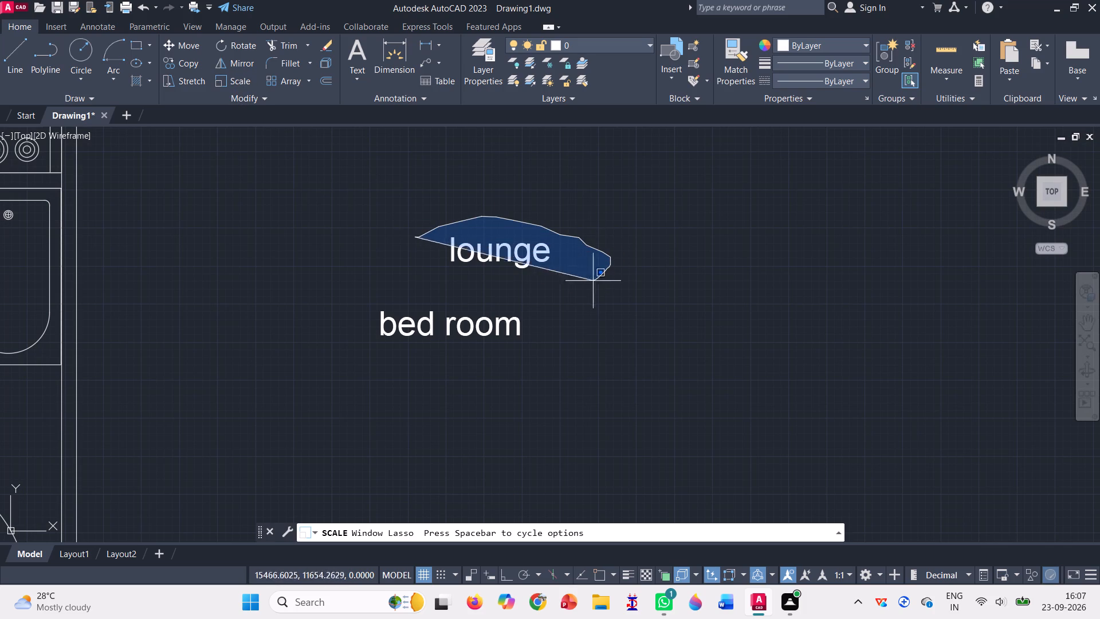
left_click_drag(588, 287, 451, 277)
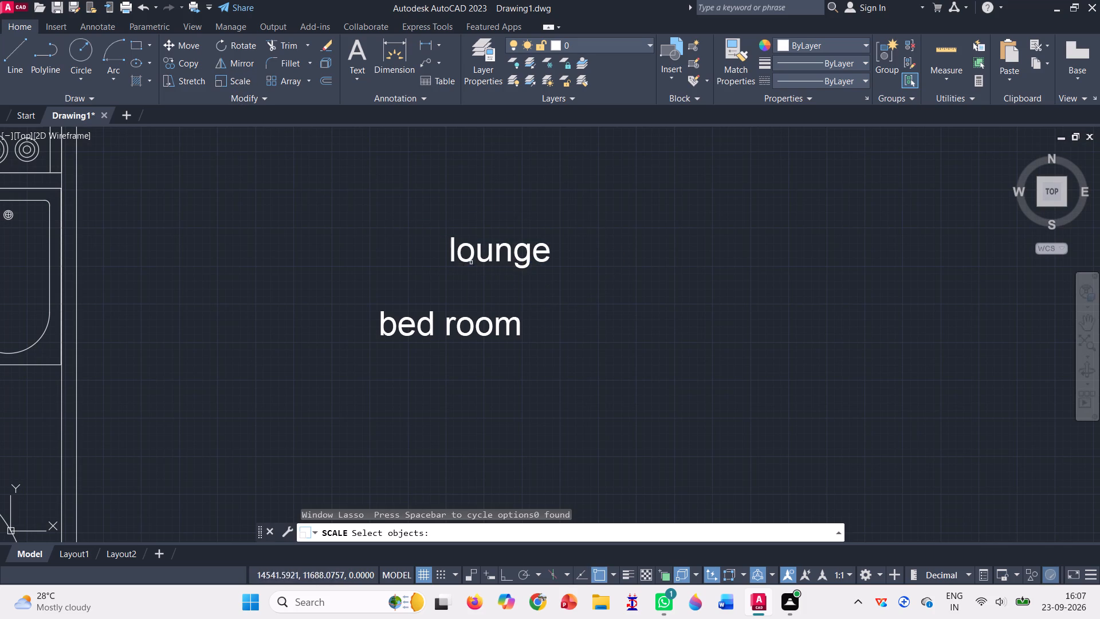
left_click(476, 252)
key("Return")
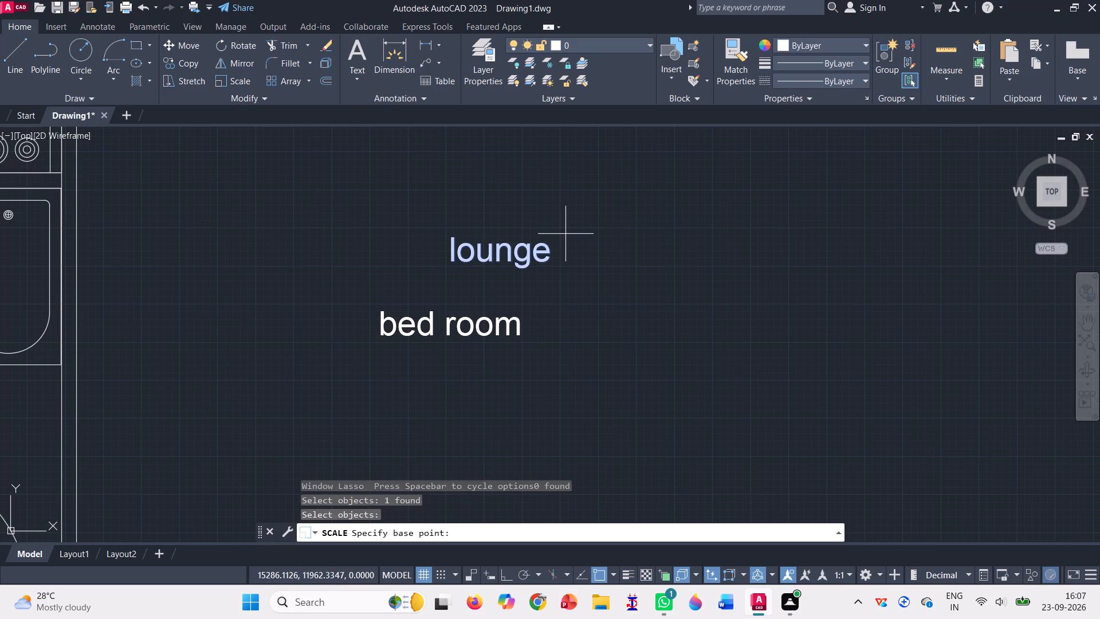
left_click(451, 239)
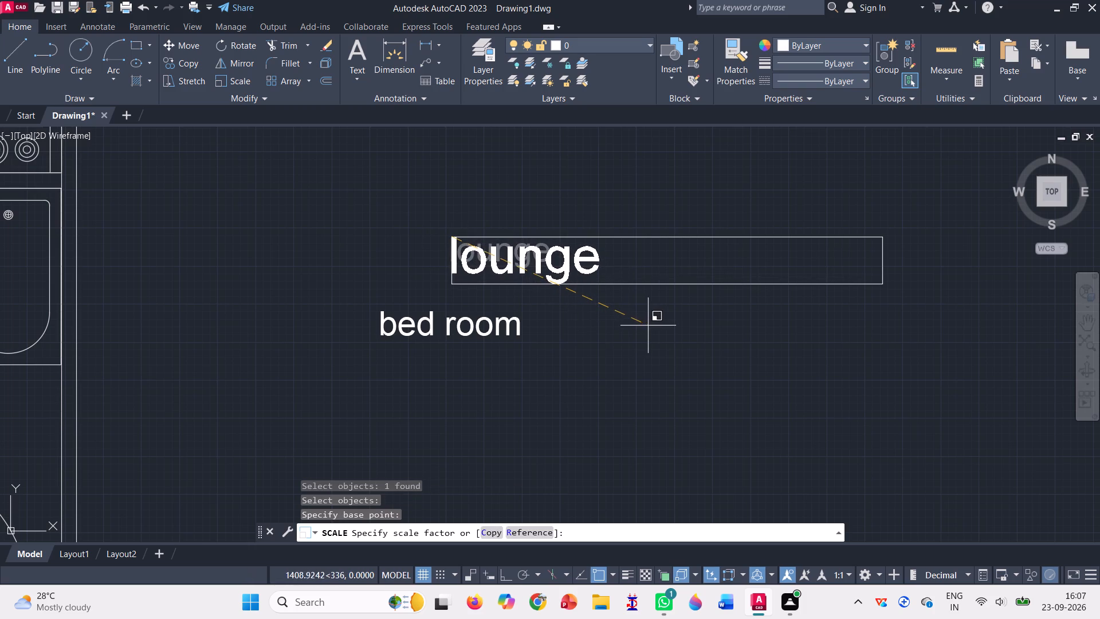
left_click(648, 326)
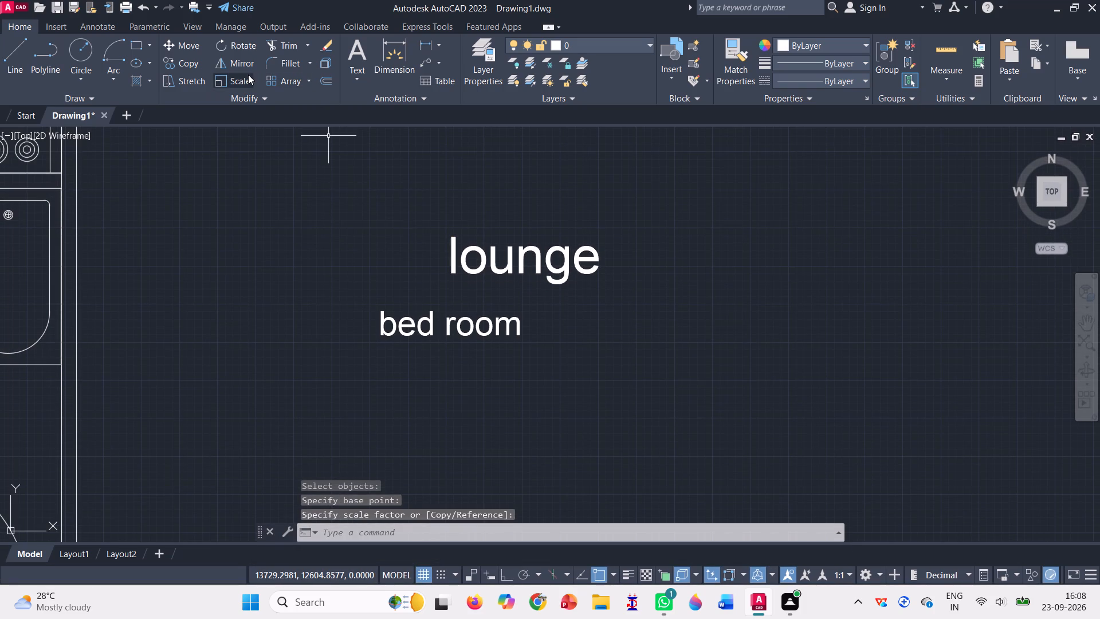
Scale the "bed room" text up freehand from its upper-left corner, with the second point about 2,515 units away.
left_click(248, 75)
left_click(390, 330)
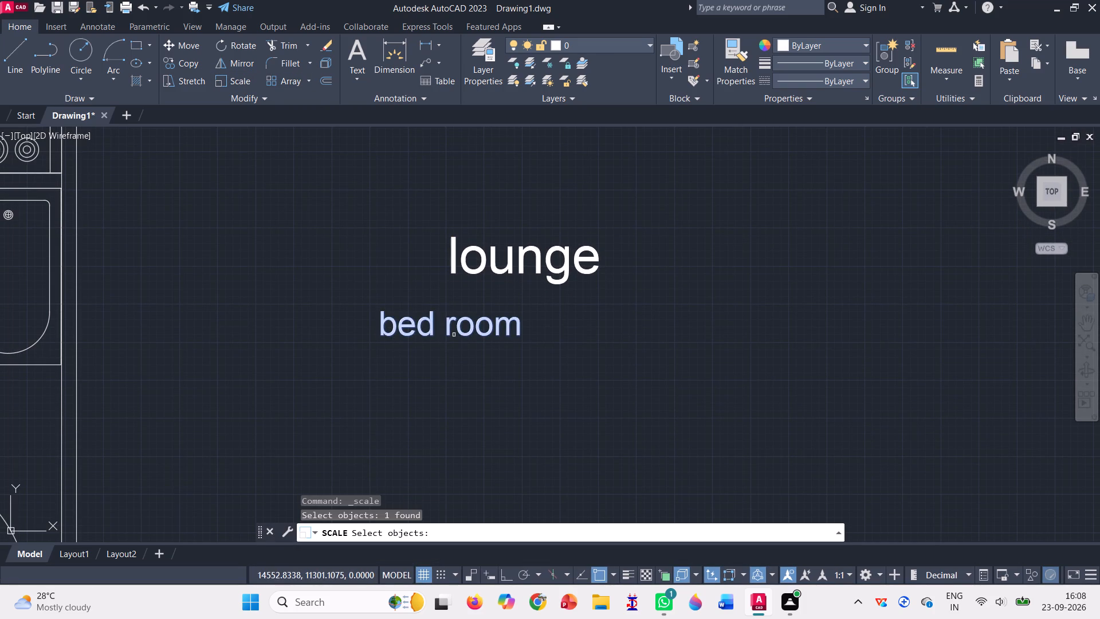
key("Return")
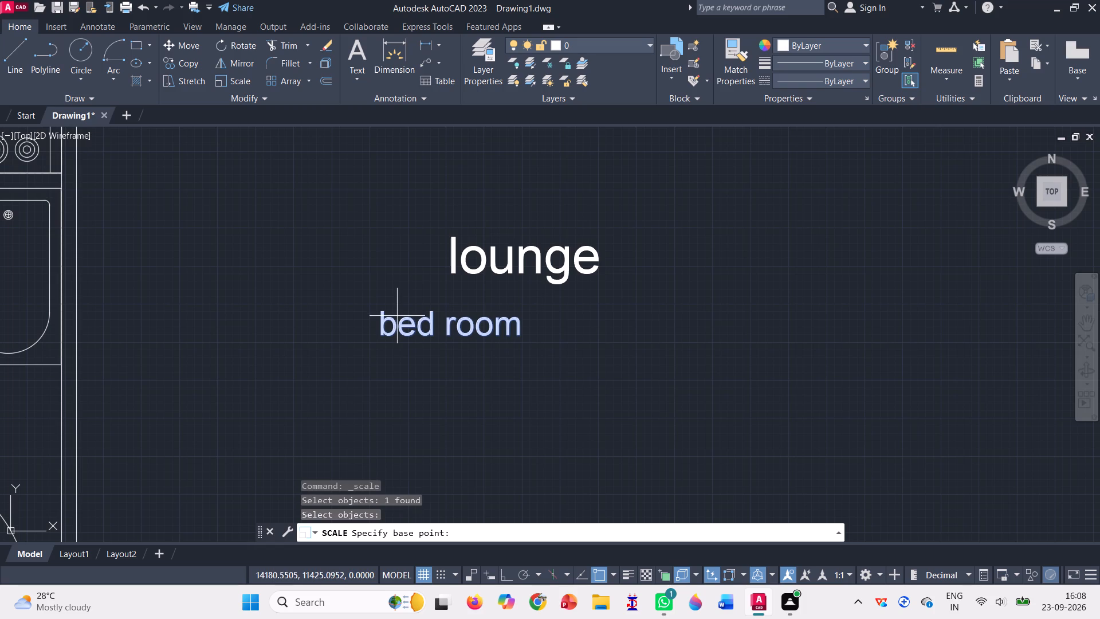
left_click(381, 315)
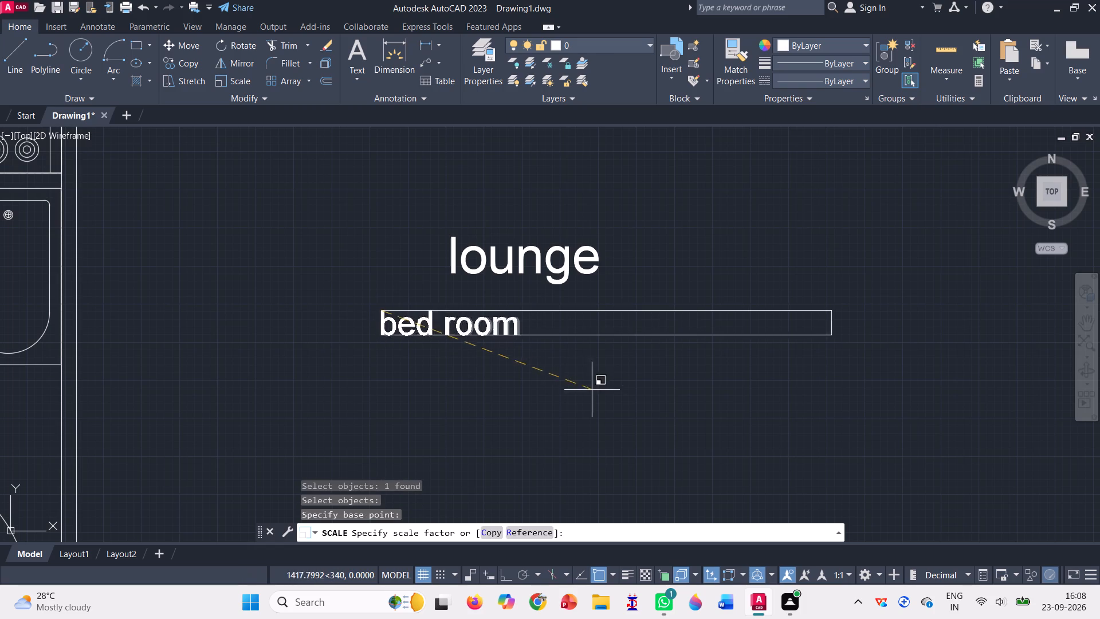
left_click(729, 470)
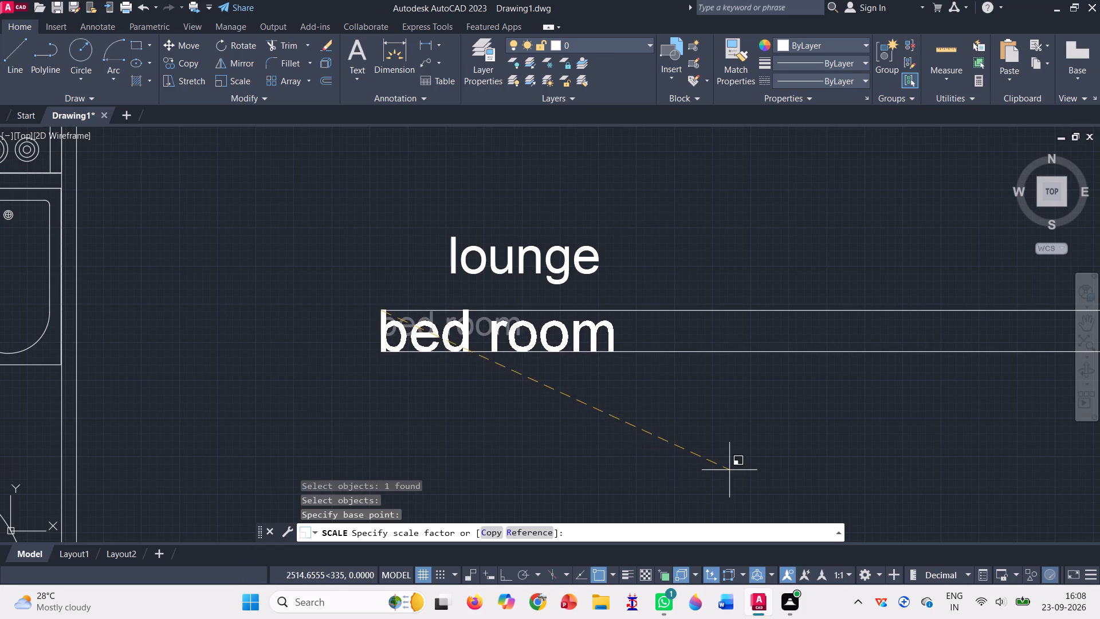
Scale the "room2" text up freehand on its own from its upper-left corner, leaving entry and room1 out.
scroll(603, 330, "down", 7)
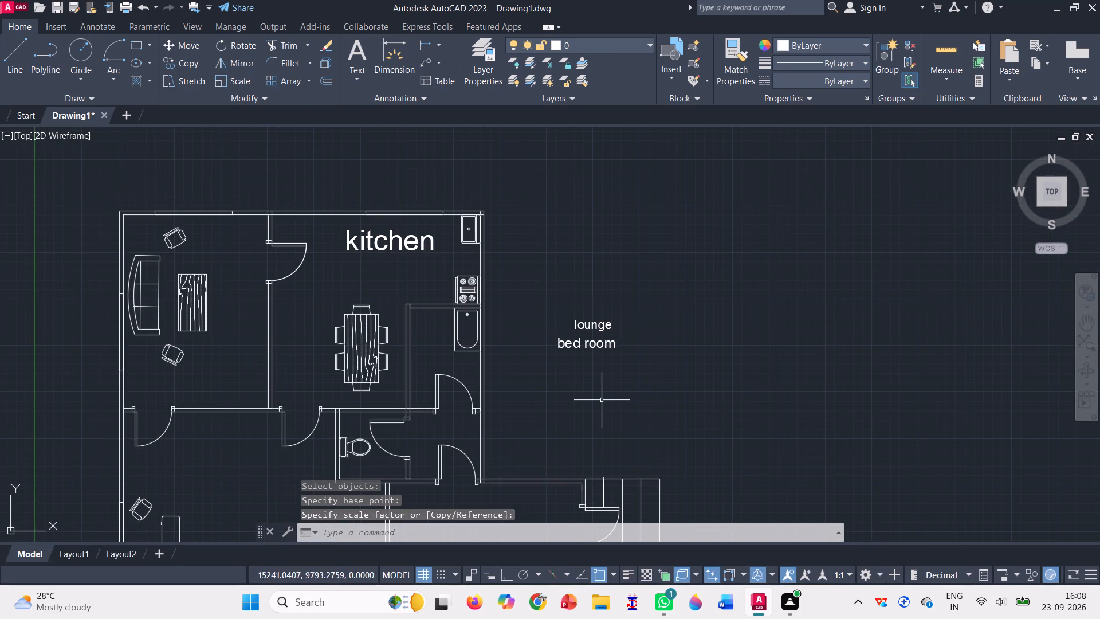
scroll(600, 401, "down", 1)
scroll(604, 309, "down", 2)
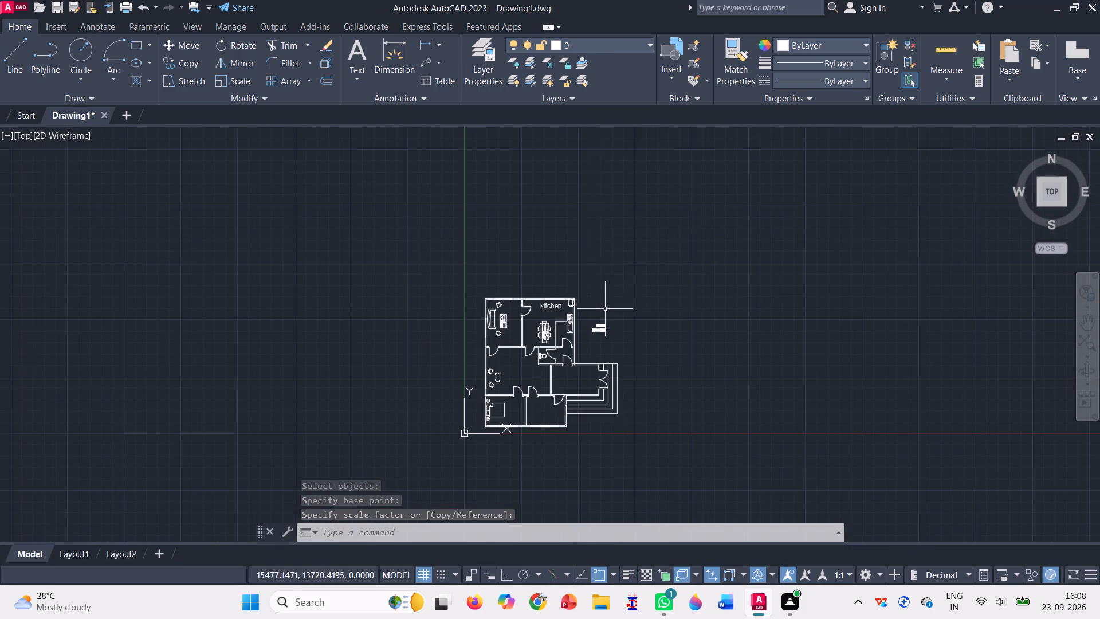
scroll(590, 307, "up", 5)
scroll(580, 234, "up", 3)
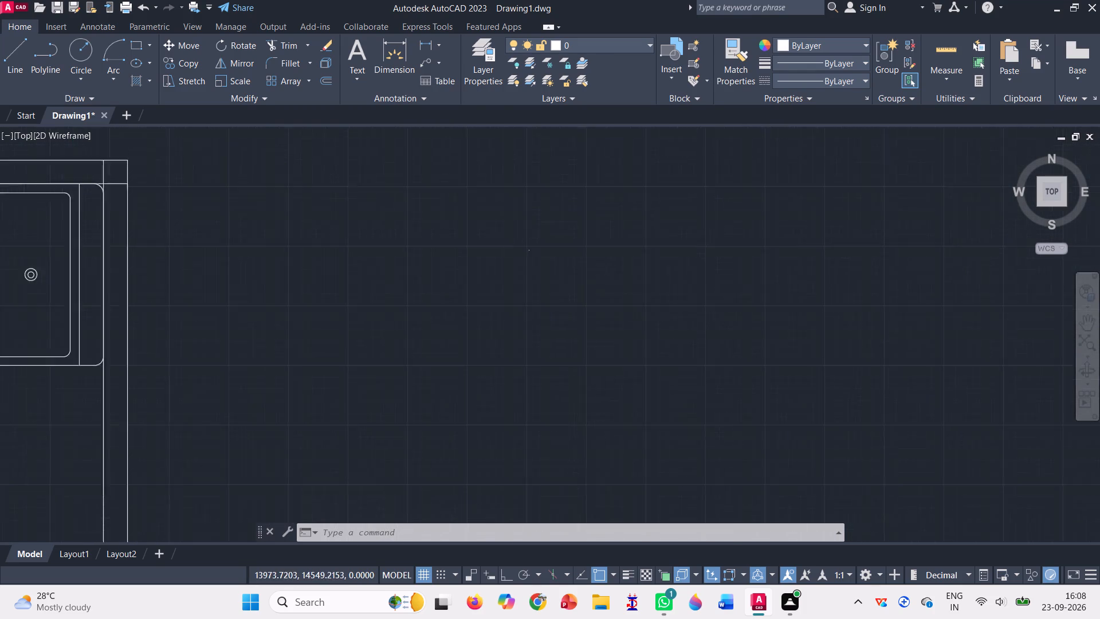
scroll(580, 234, "up", 2)
scroll(337, 300, "up", 2)
scroll(392, 275, "up", 3)
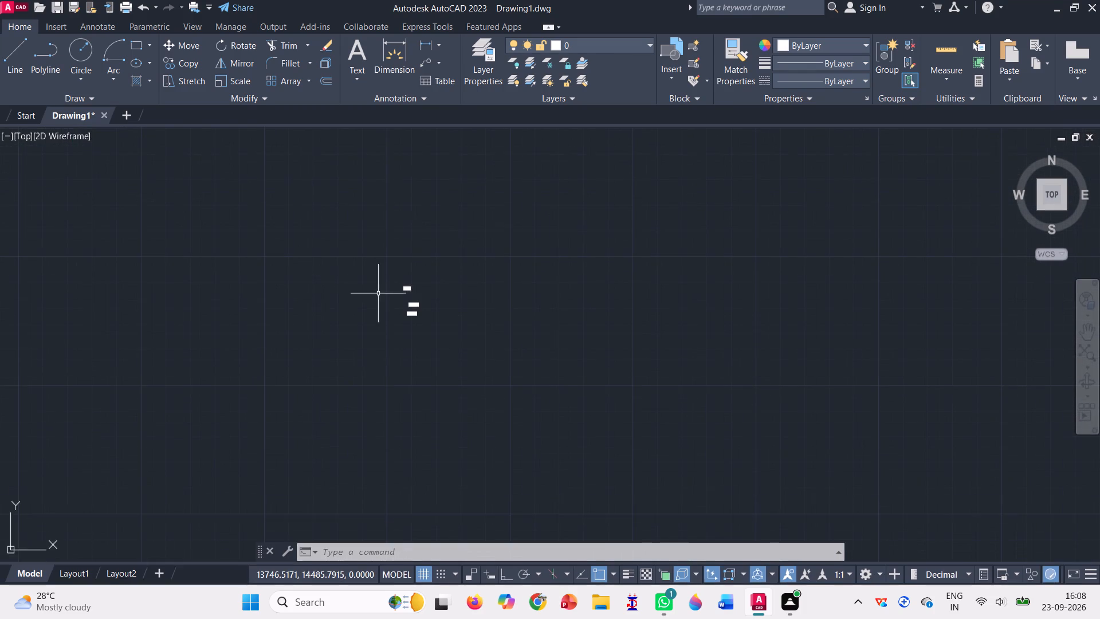
scroll(392, 275, "up", 3)
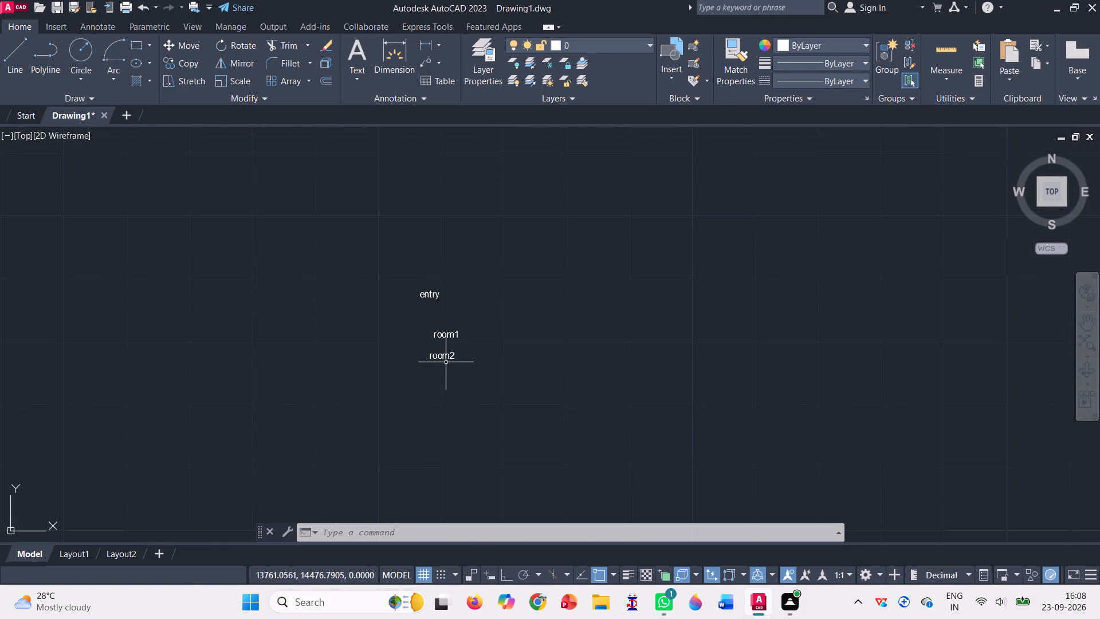
left_click(251, 81)
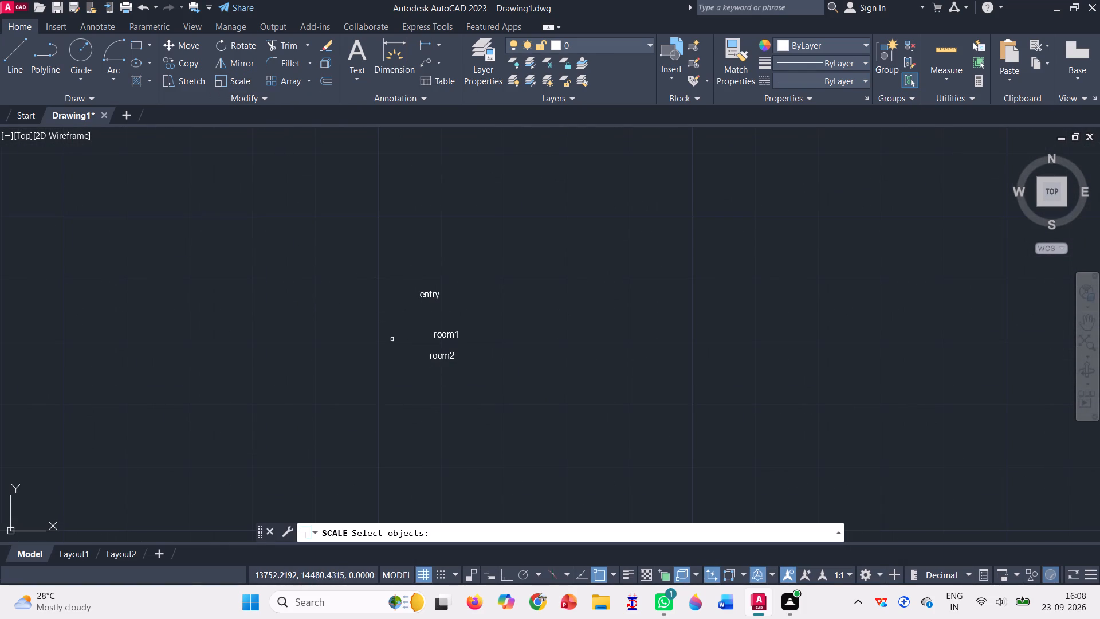
left_click(431, 359)
key("Return")
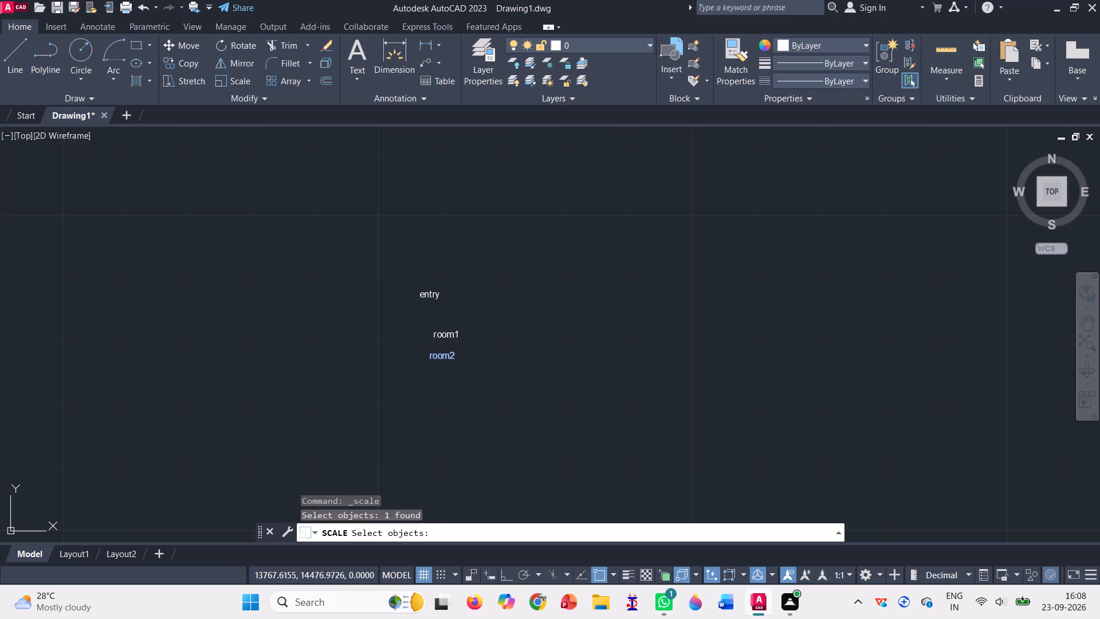
left_click(423, 354)
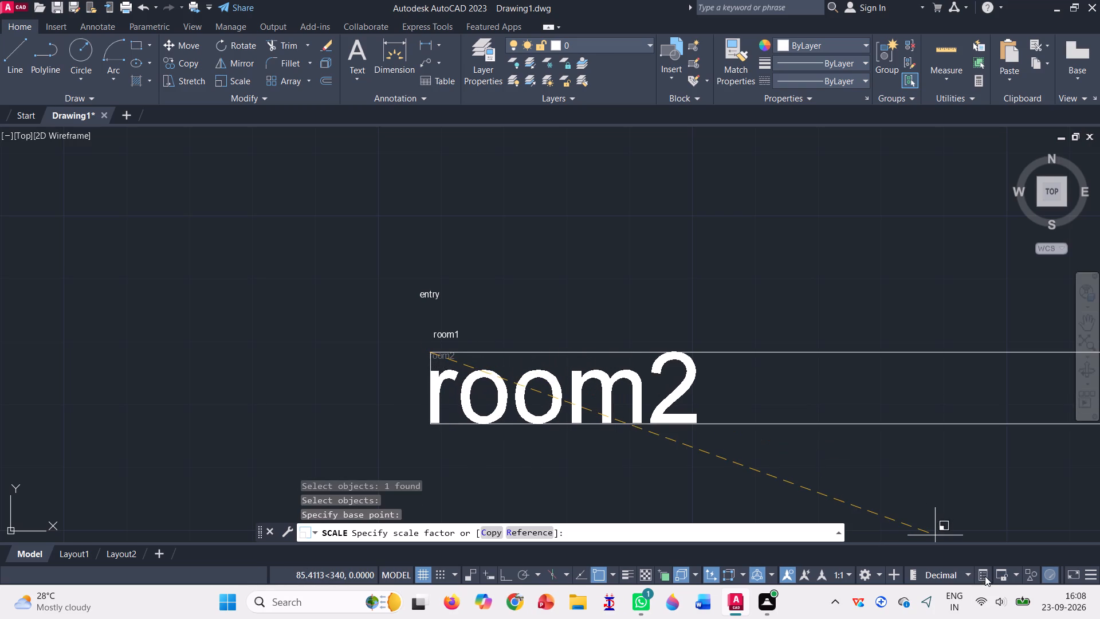
scroll(592, 198, "down", 2)
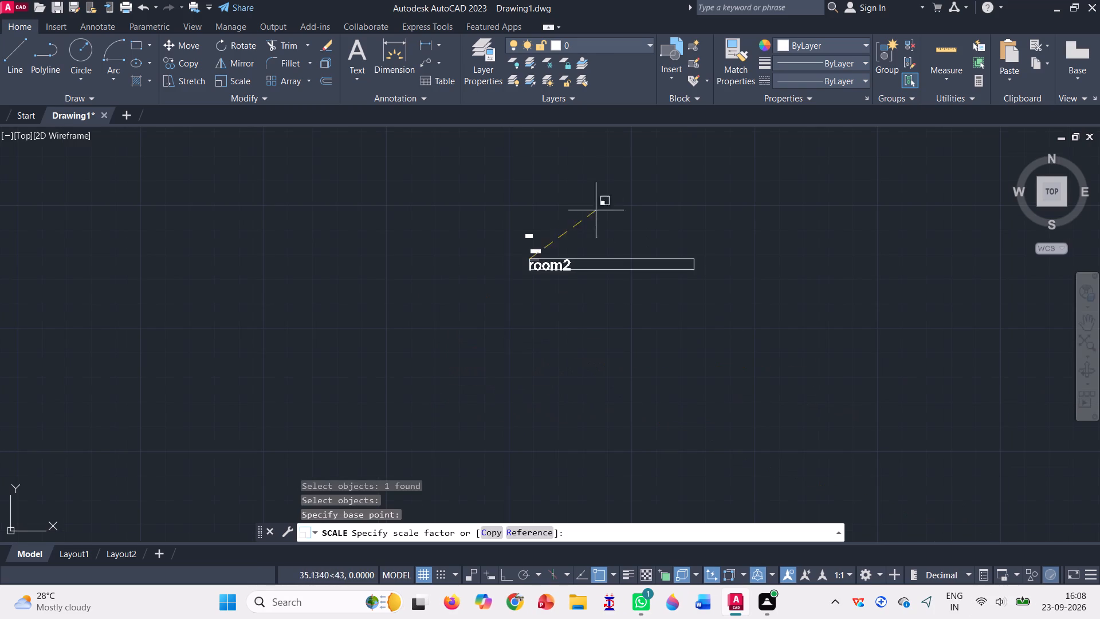
left_click(873, 477)
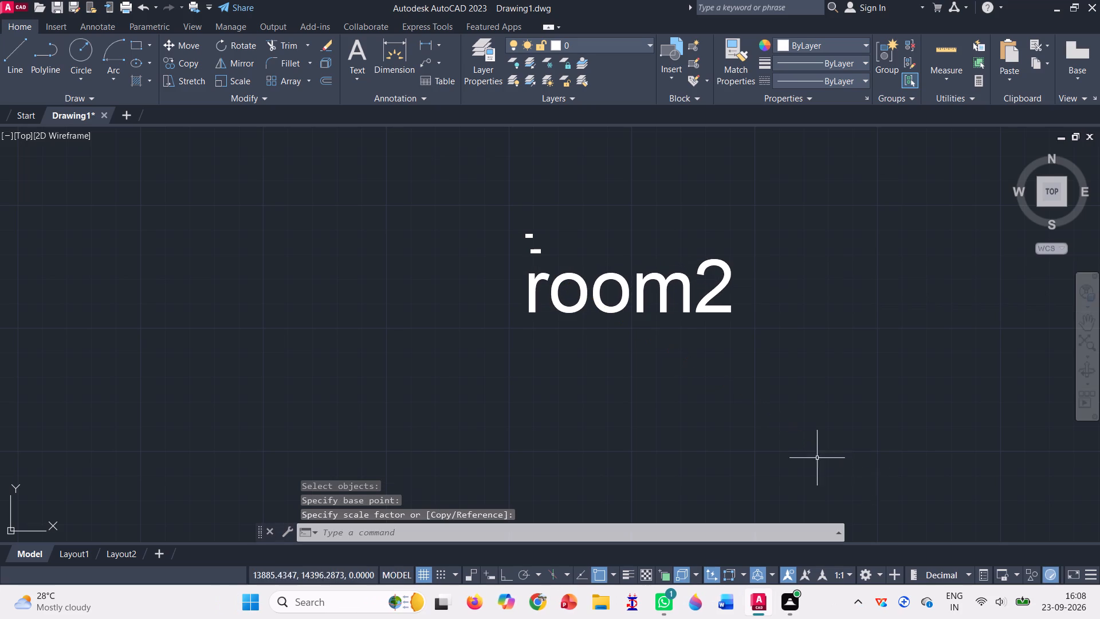
Scale the "room2" text up again freehand from its upper-left corner, with the second point about 1,030 units away.
scroll(653, 268, "down", 7)
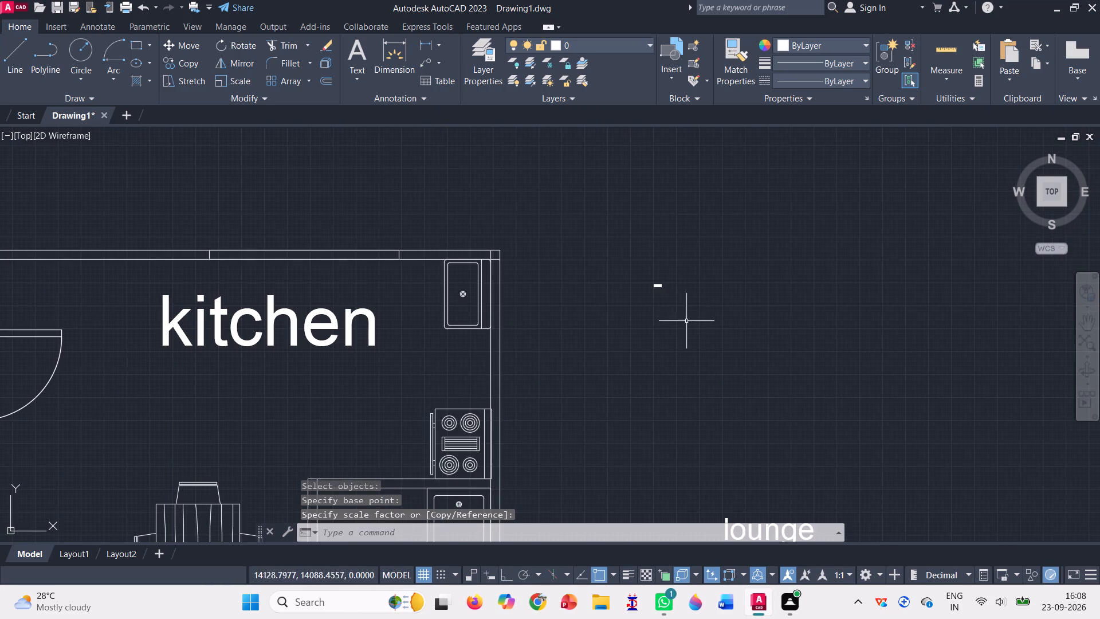
scroll(665, 294, "up", 5)
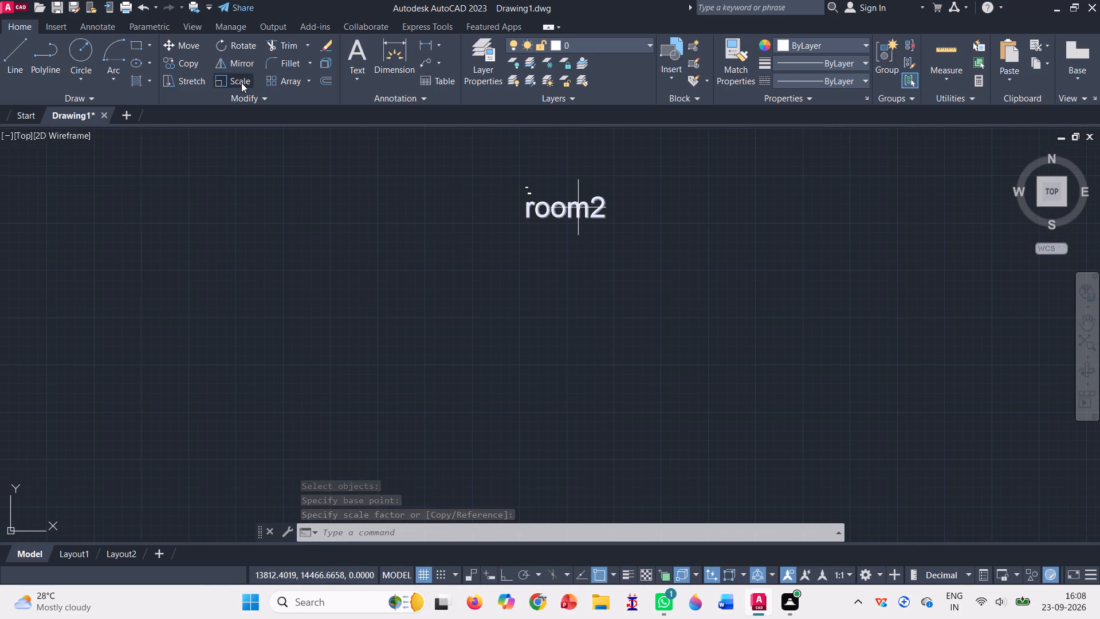
left_click(241, 83)
left_click(535, 209)
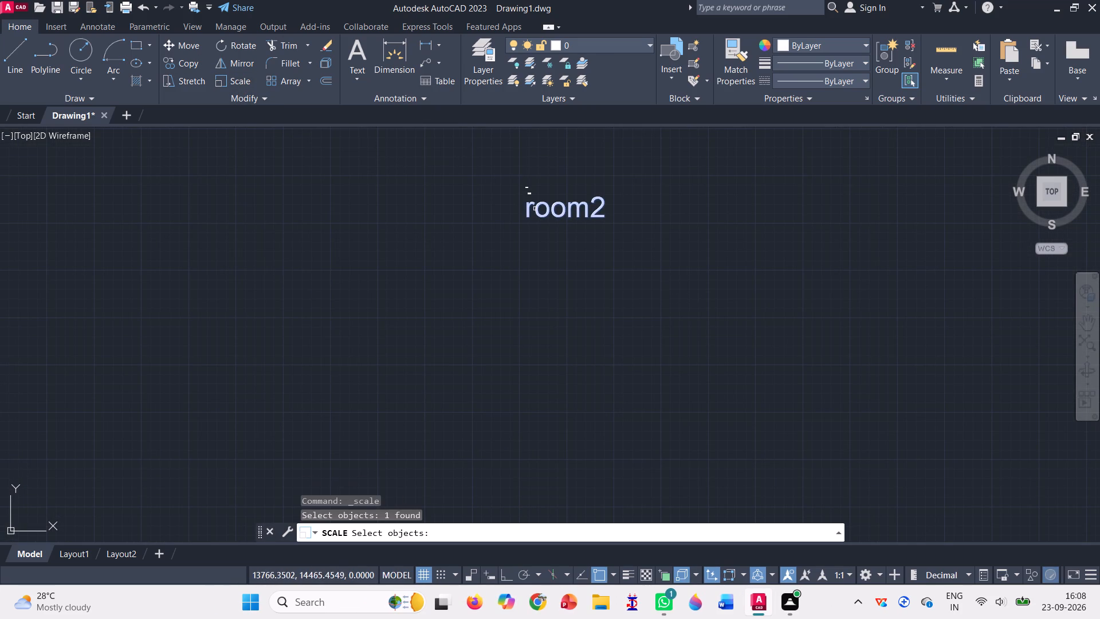
key("Return")
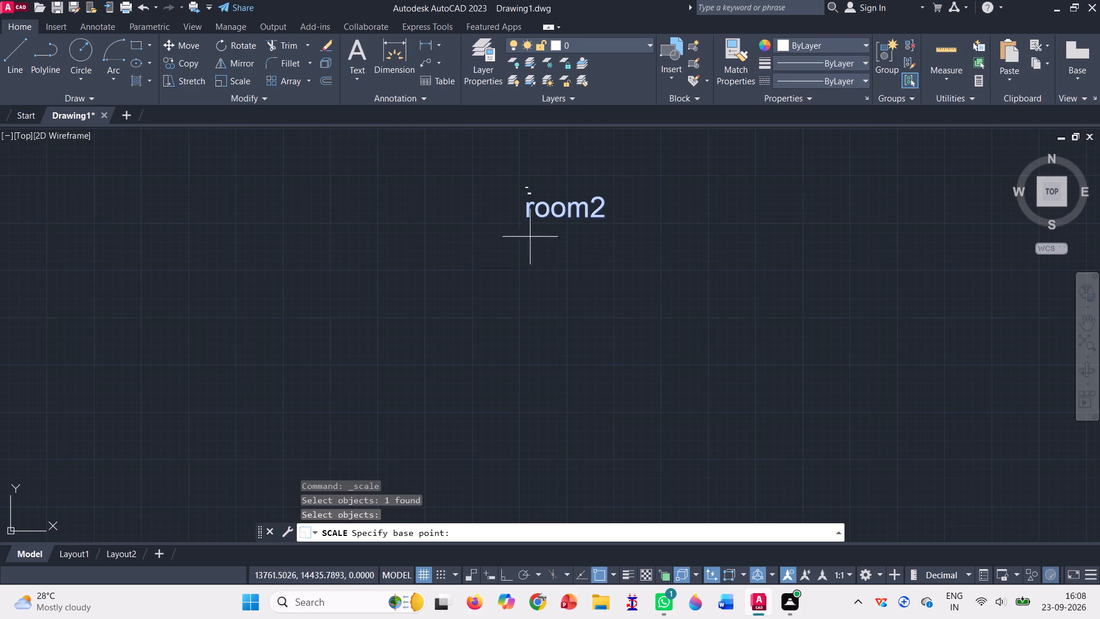
left_click(525, 201)
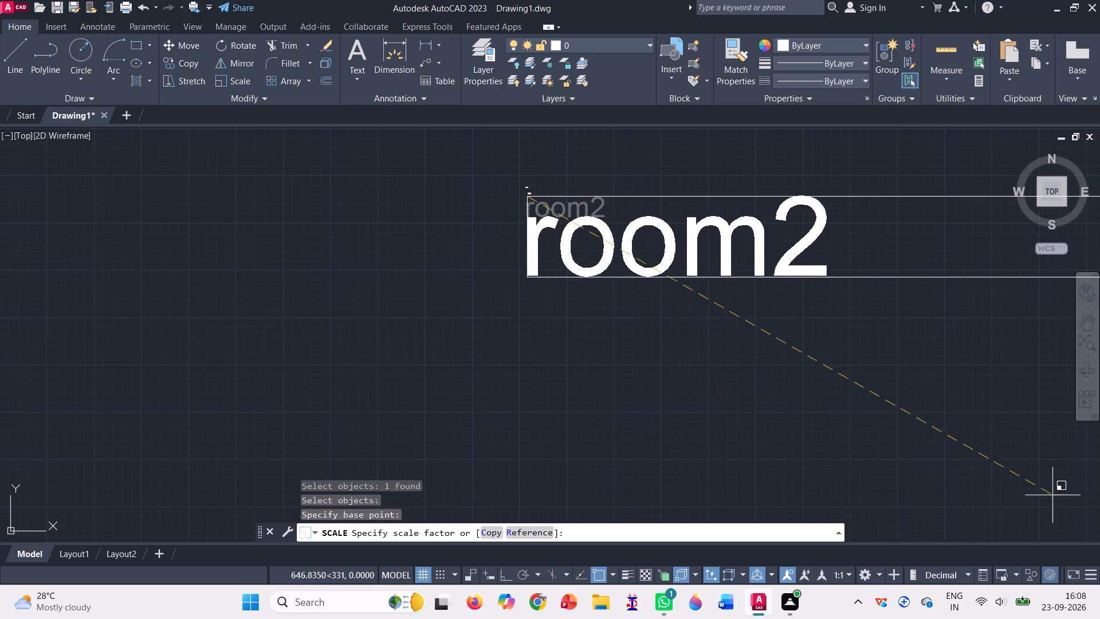
scroll(742, 335, "down", 3)
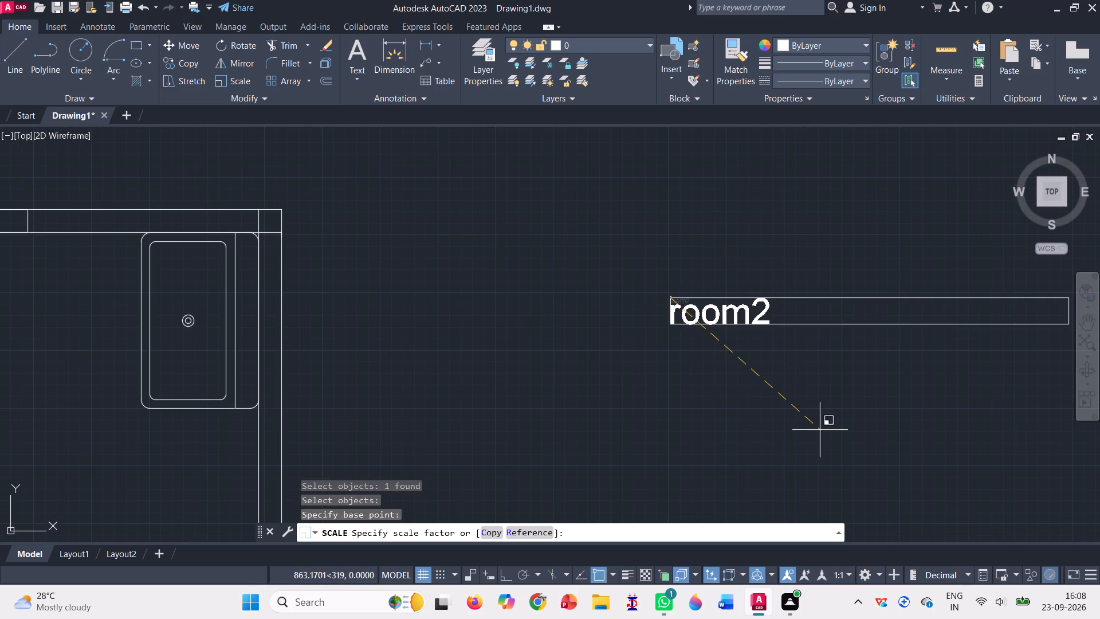
left_click(861, 441)
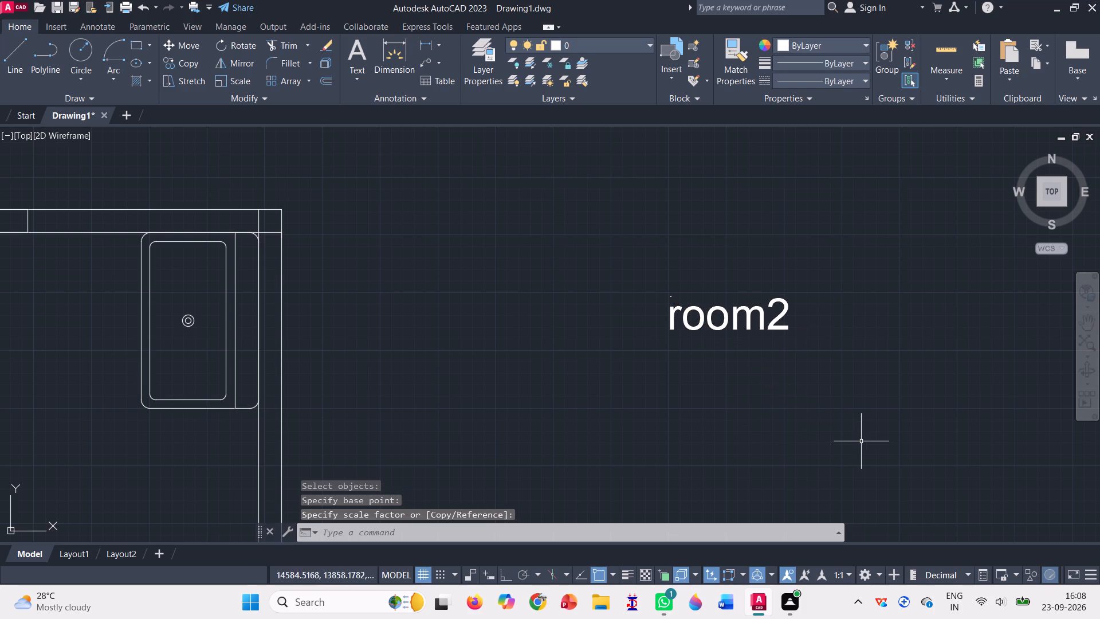
Move the "room2" text about 9,366 units into the plan's upper-left room, beside the upper armchair and above the wooden table.
left_click(729, 325)
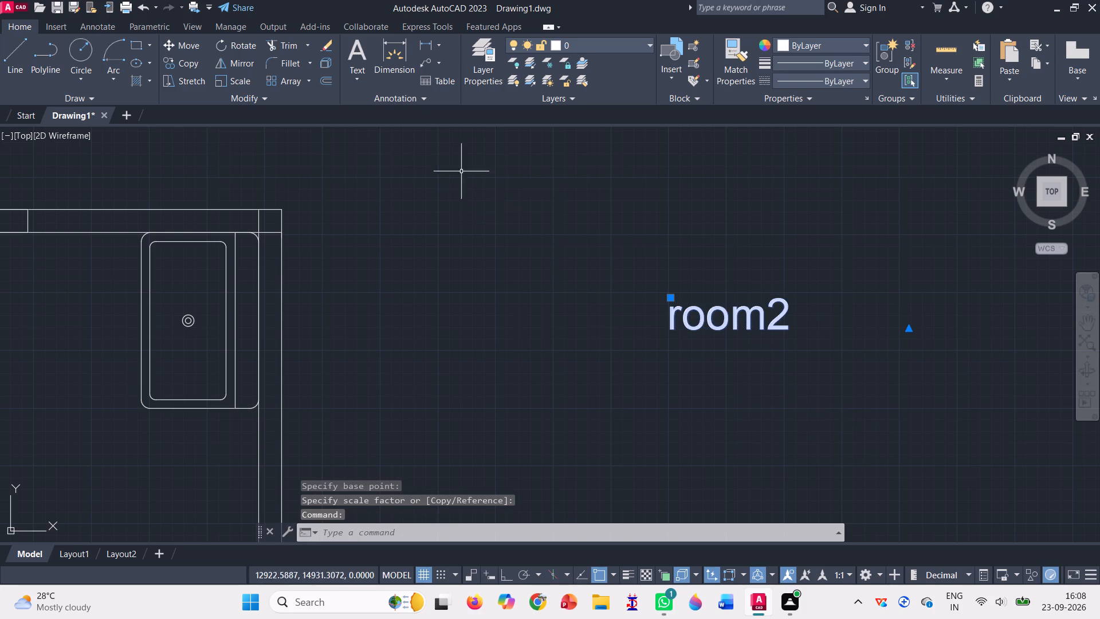
left_click(174, 44)
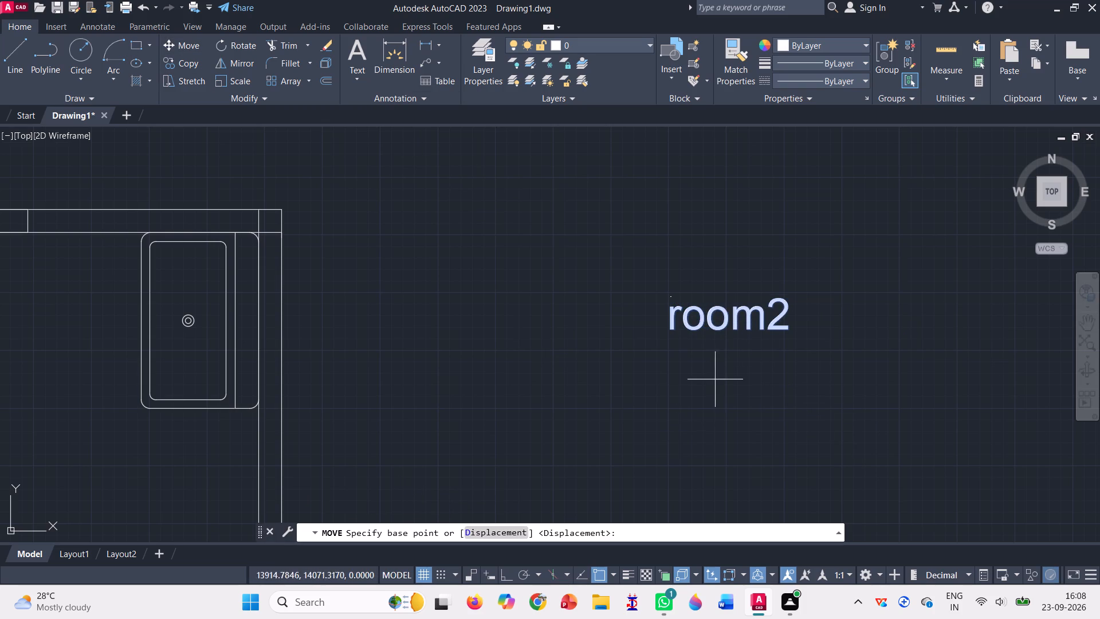
left_click(668, 332)
scroll(670, 332, "down", 5)
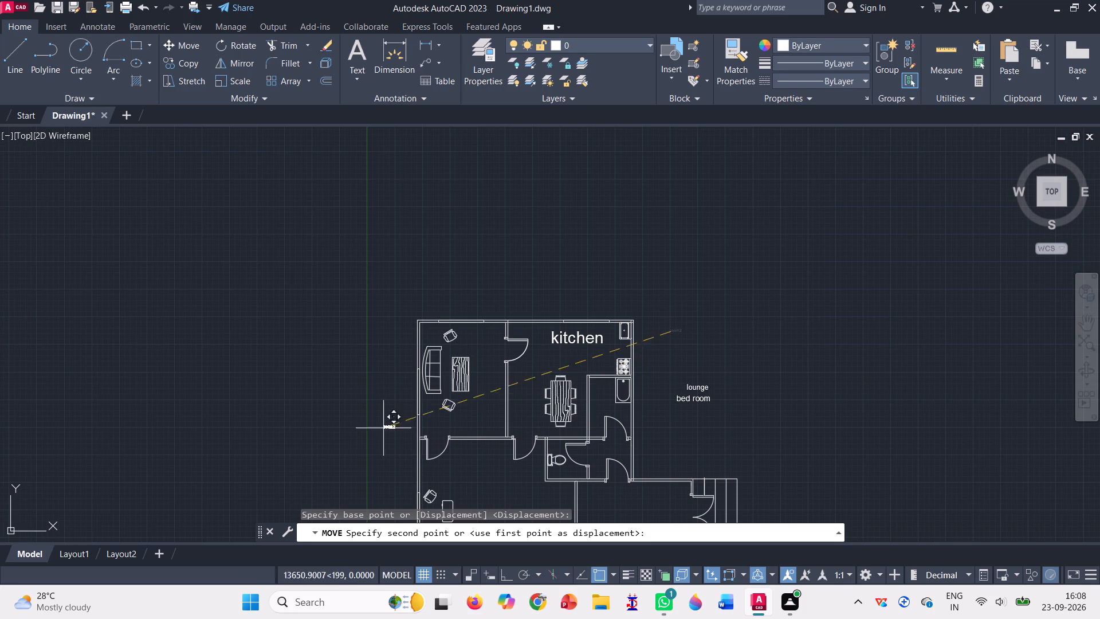
scroll(449, 302, "down", 1)
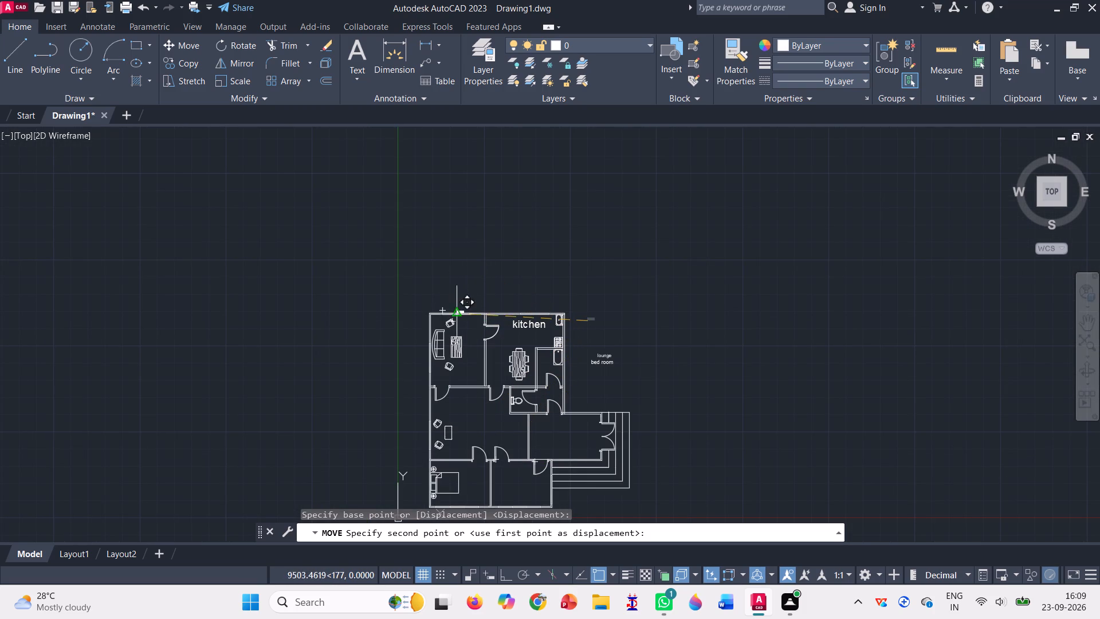
scroll(461, 325, "up", 3)
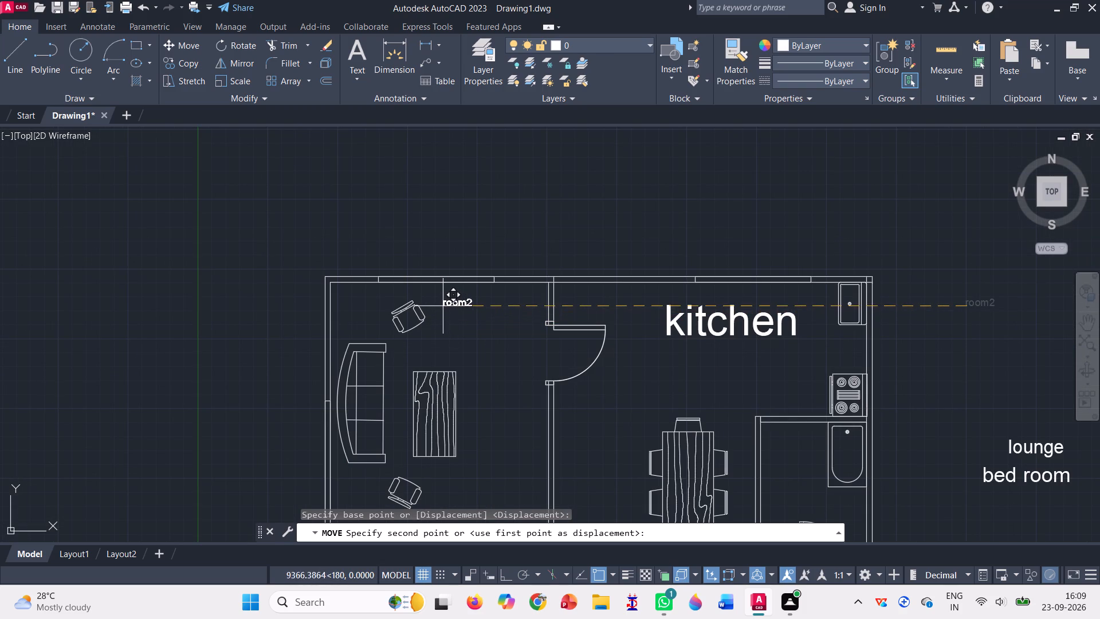
left_click(443, 306)
Scale the "room2" text up freehand from its lower-left corner, with the second point about 2,935 units away.
left_click(239, 80)
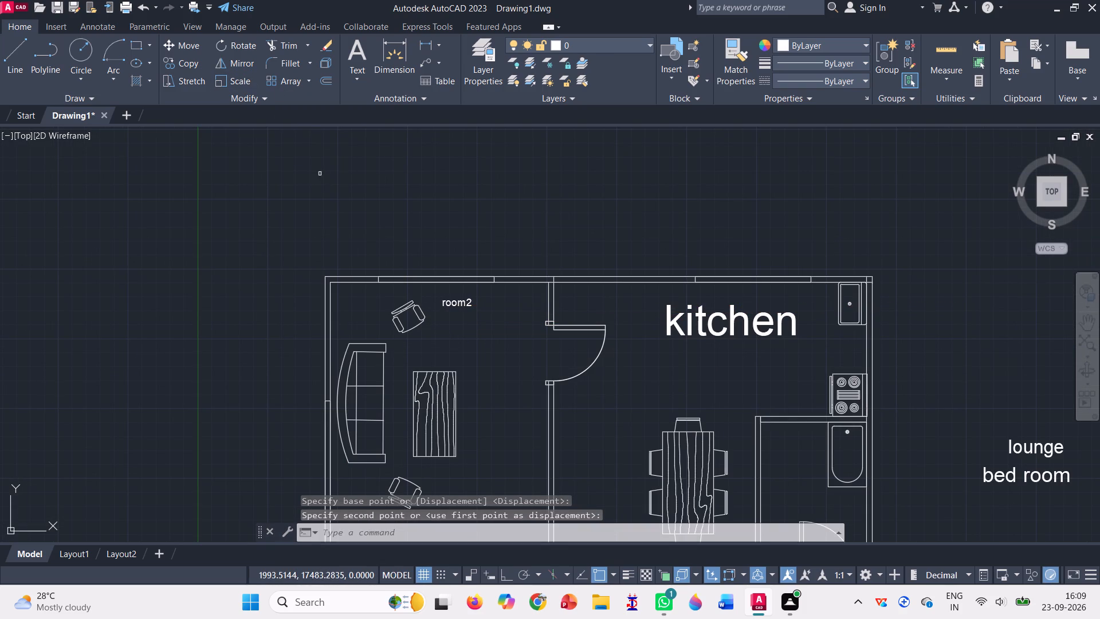
left_click(465, 304)
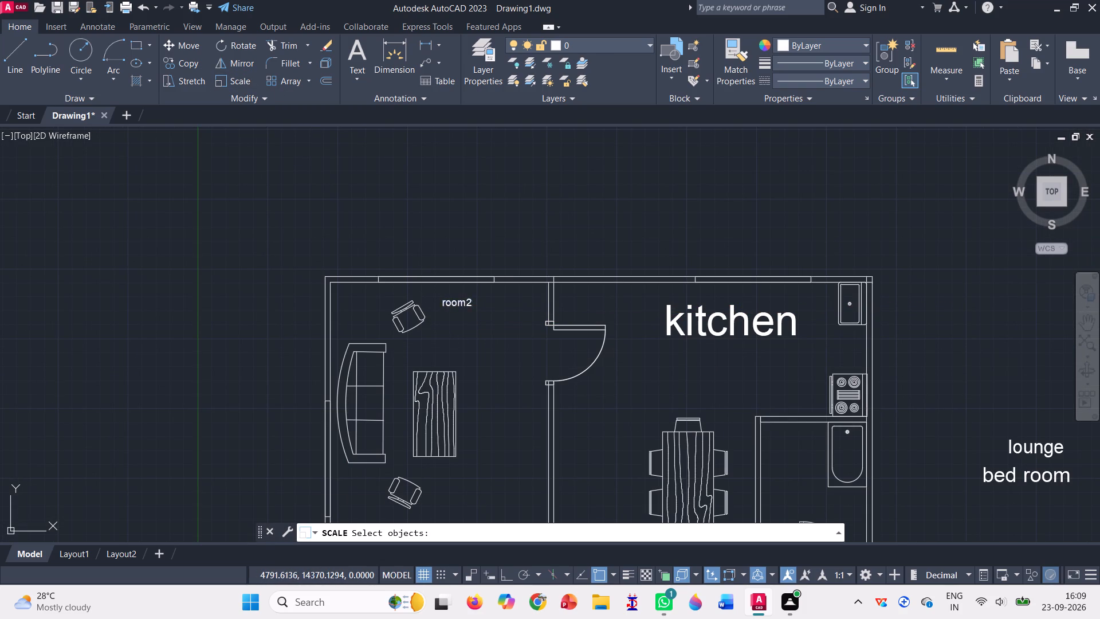
key("Return")
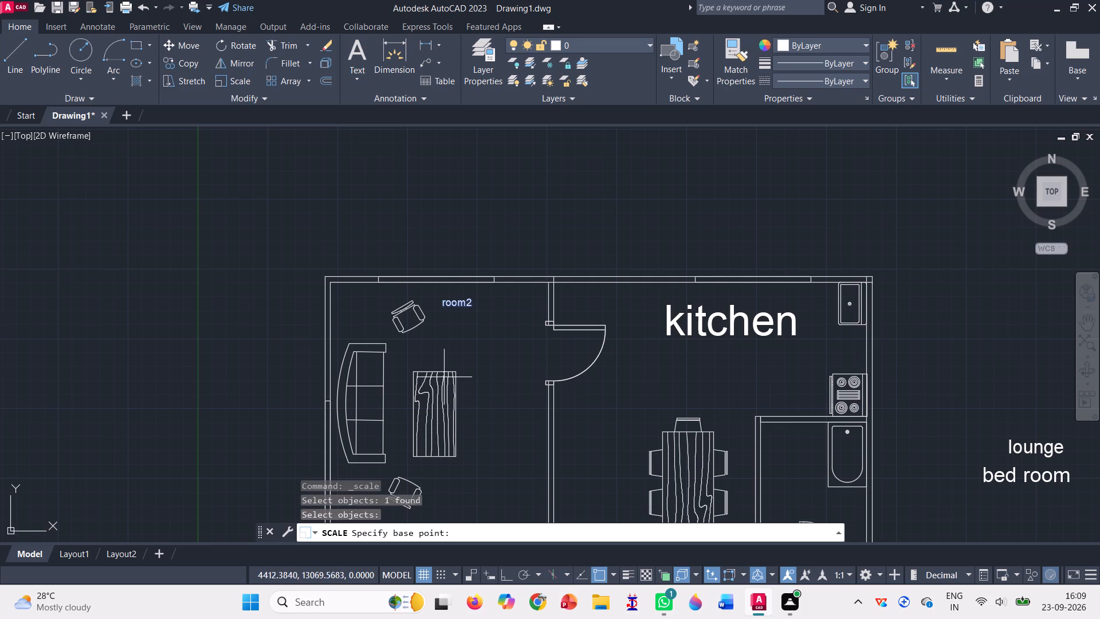
left_click(442, 303)
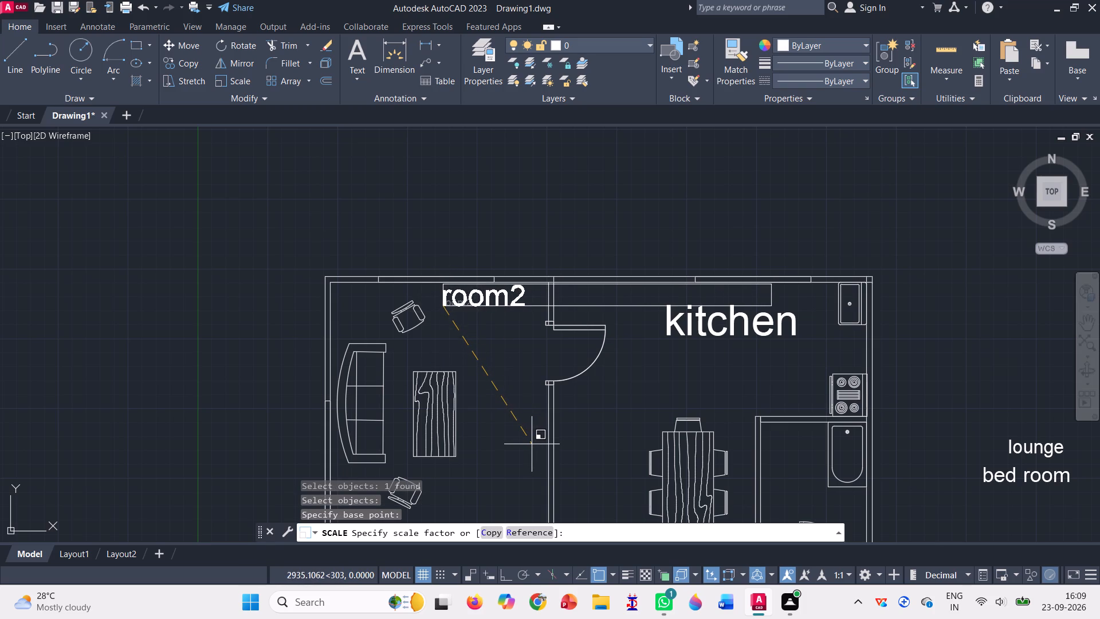
left_click(532, 444)
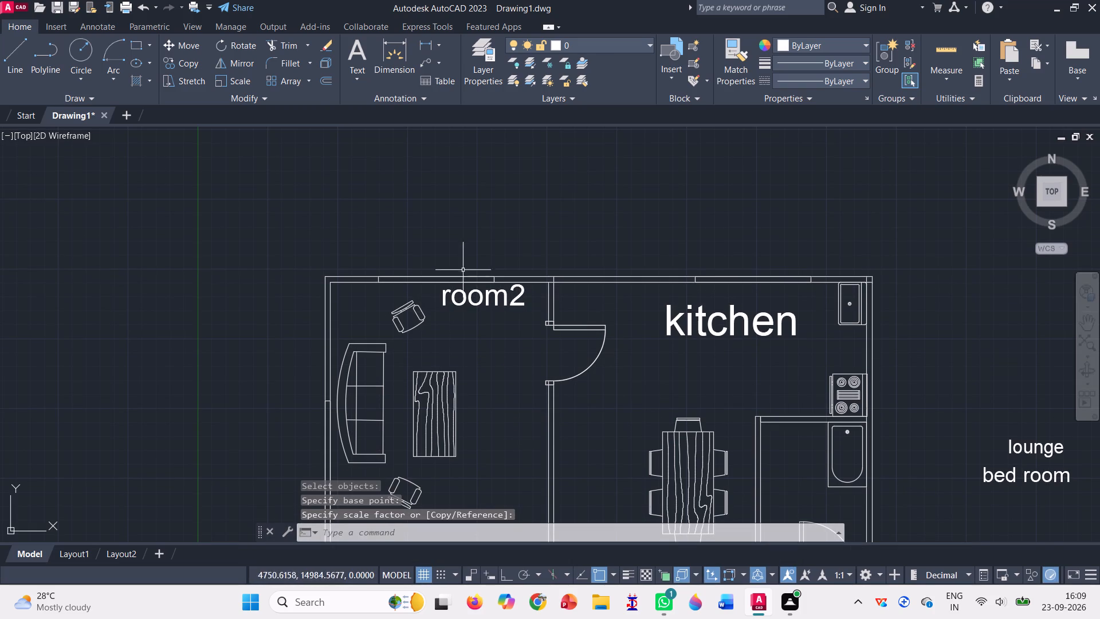
Move the enlarged "room2" text slightly down from the upper wall, between the armchair and the door.
left_click(175, 40)
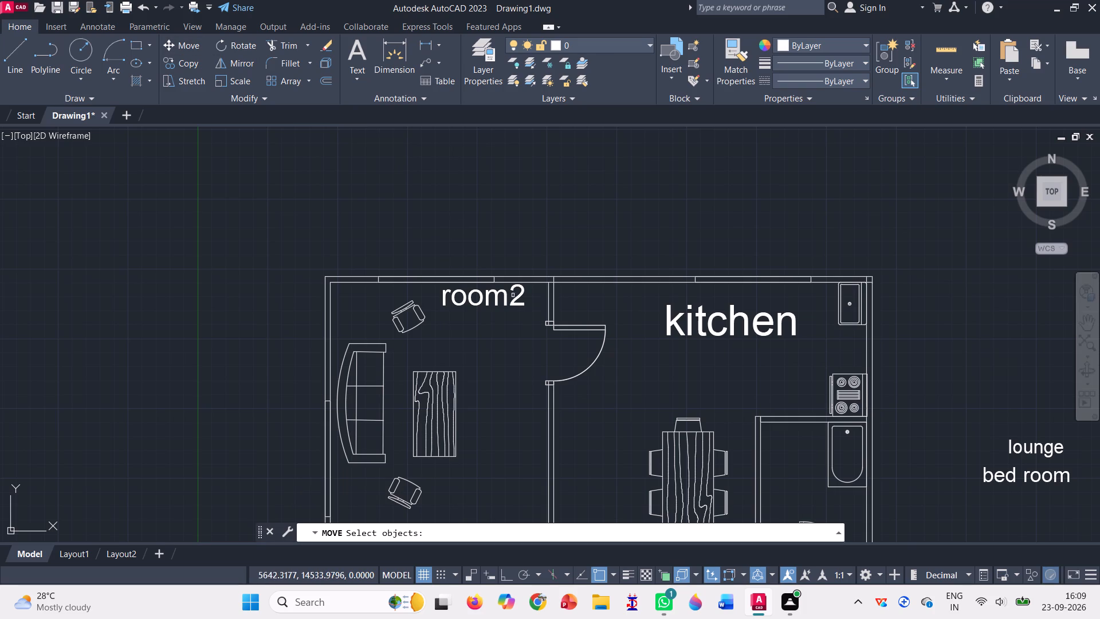
left_click(513, 295)
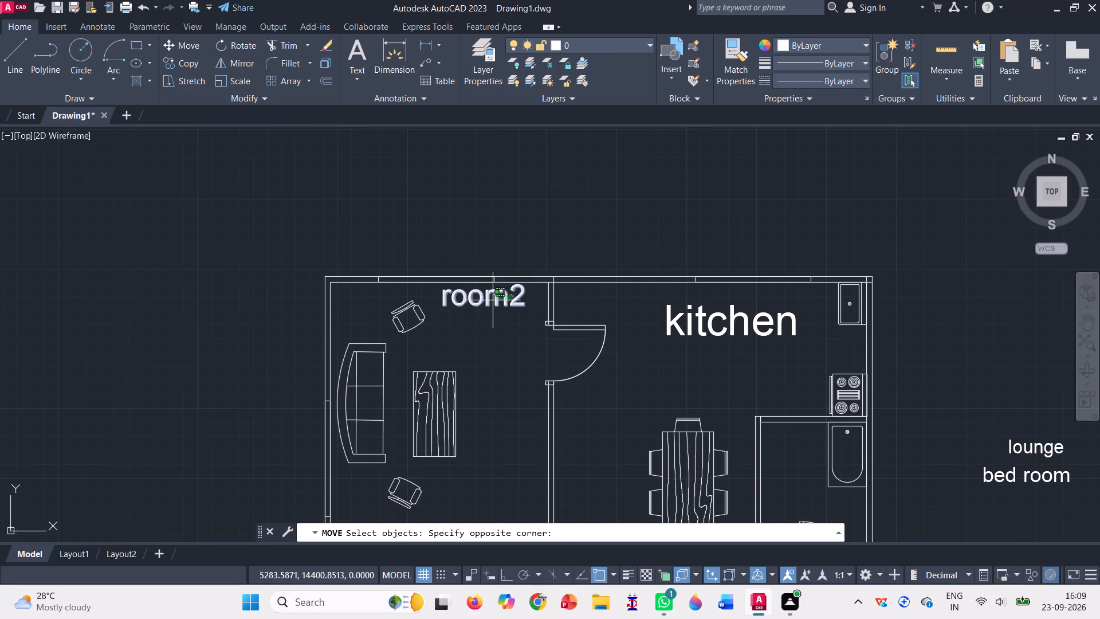
left_click(493, 300)
key("Return")
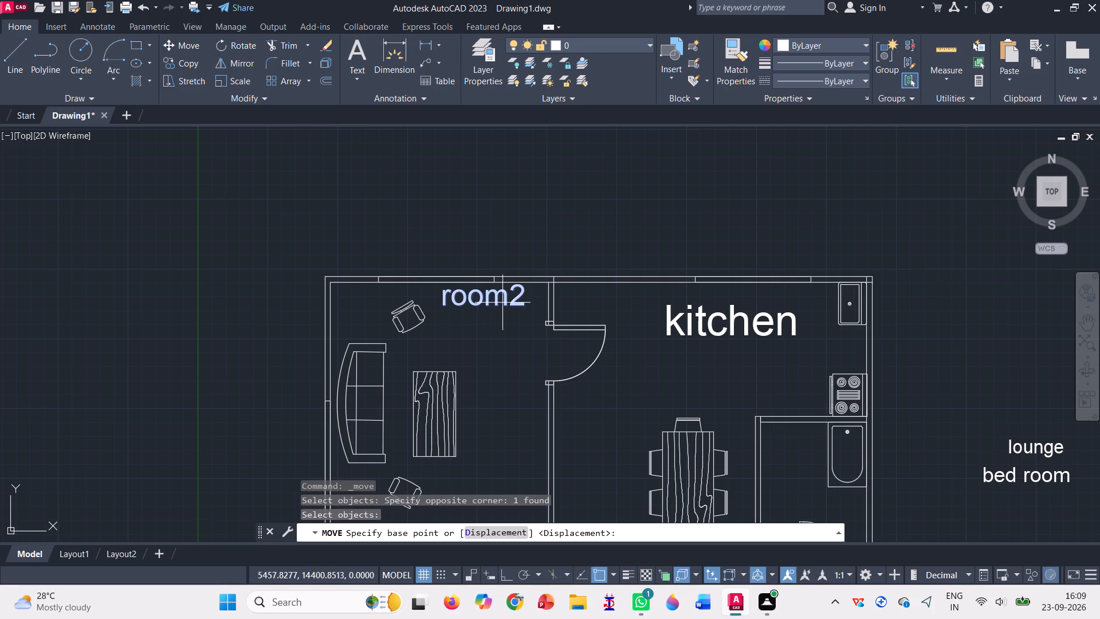
left_click(480, 301)
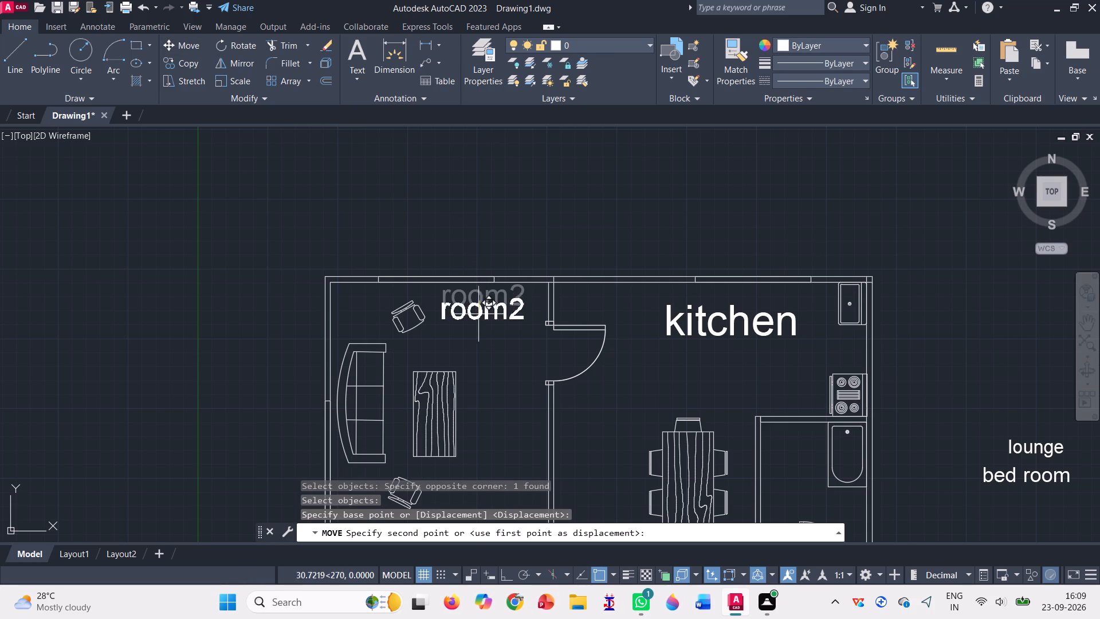
left_click(485, 328)
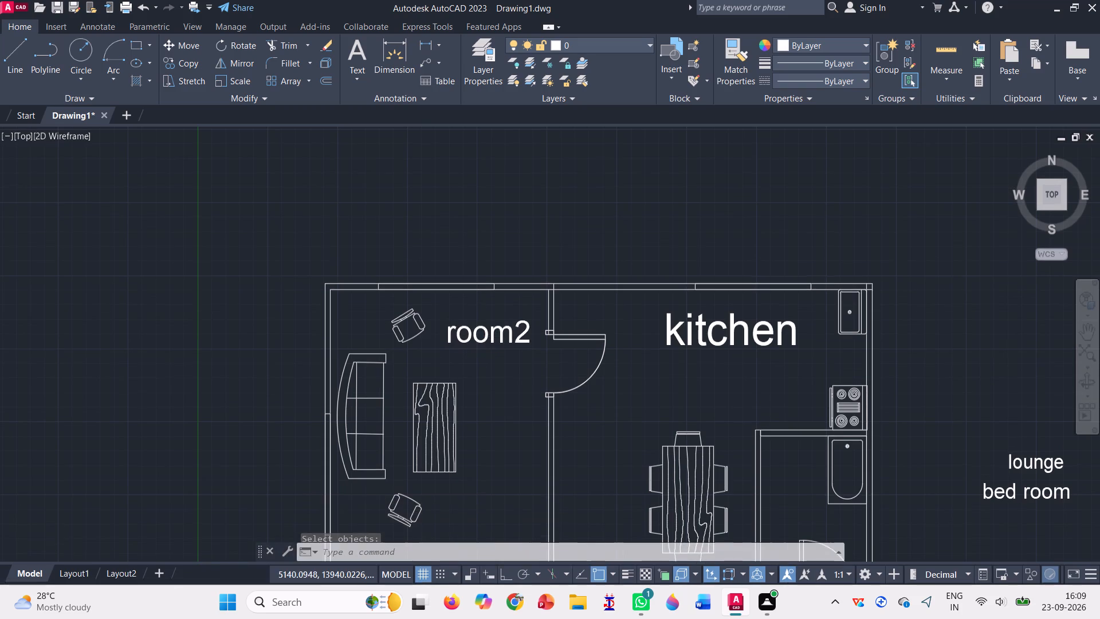
Move the "lounge" text into the plan's middle-left room, between the table with armchairs and the toilet.
scroll(489, 205, "down", 2)
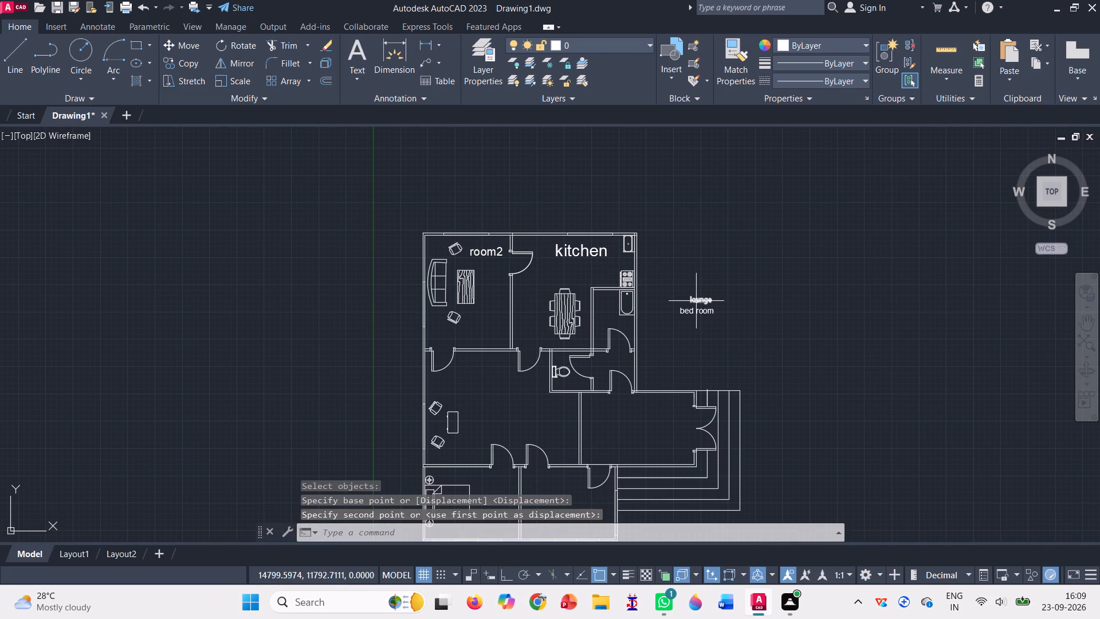
left_click(193, 46)
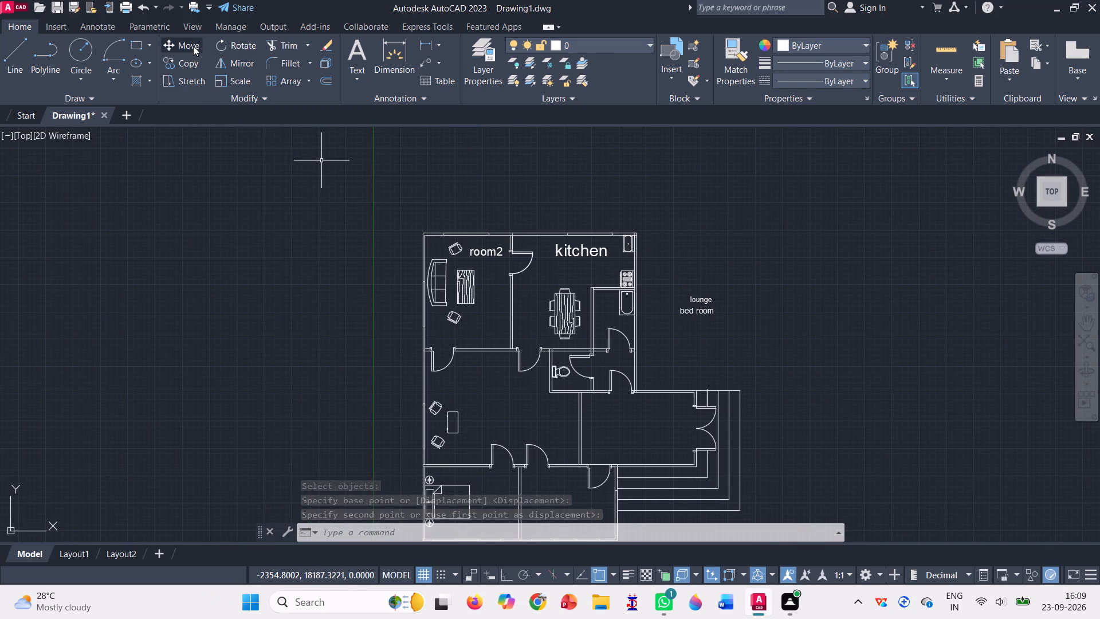
left_click(705, 299)
key("Return")
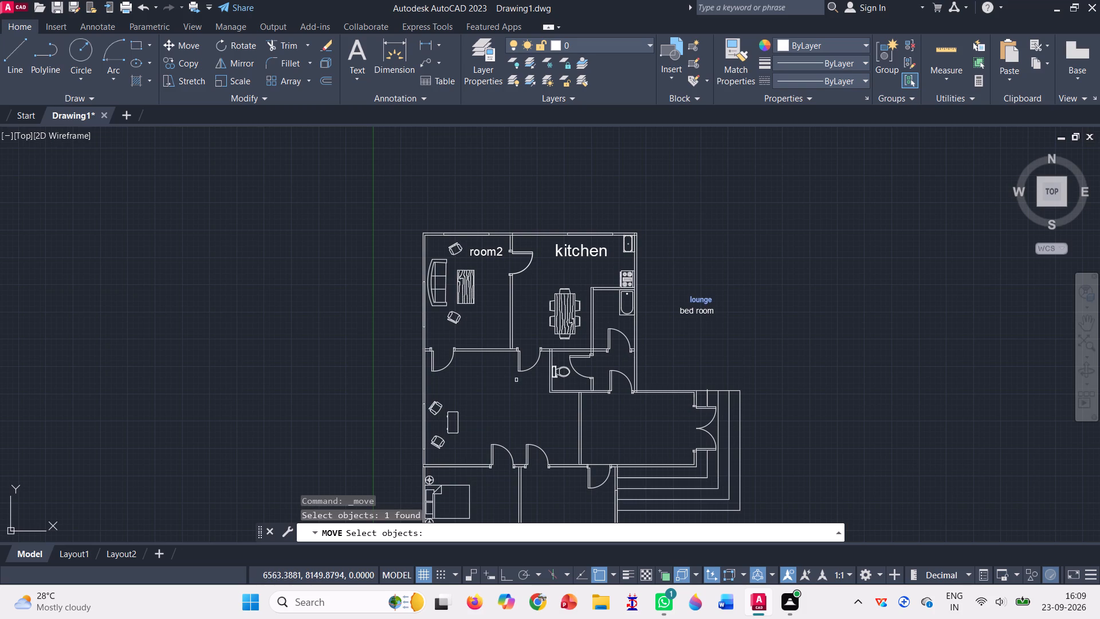
left_click(701, 300)
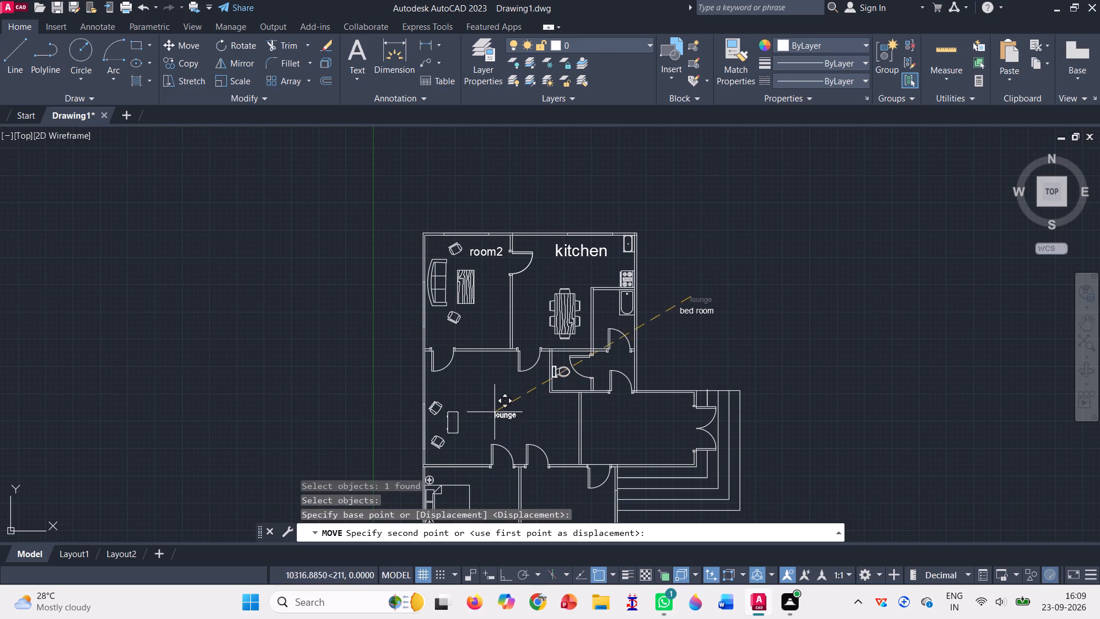
left_click(485, 399)
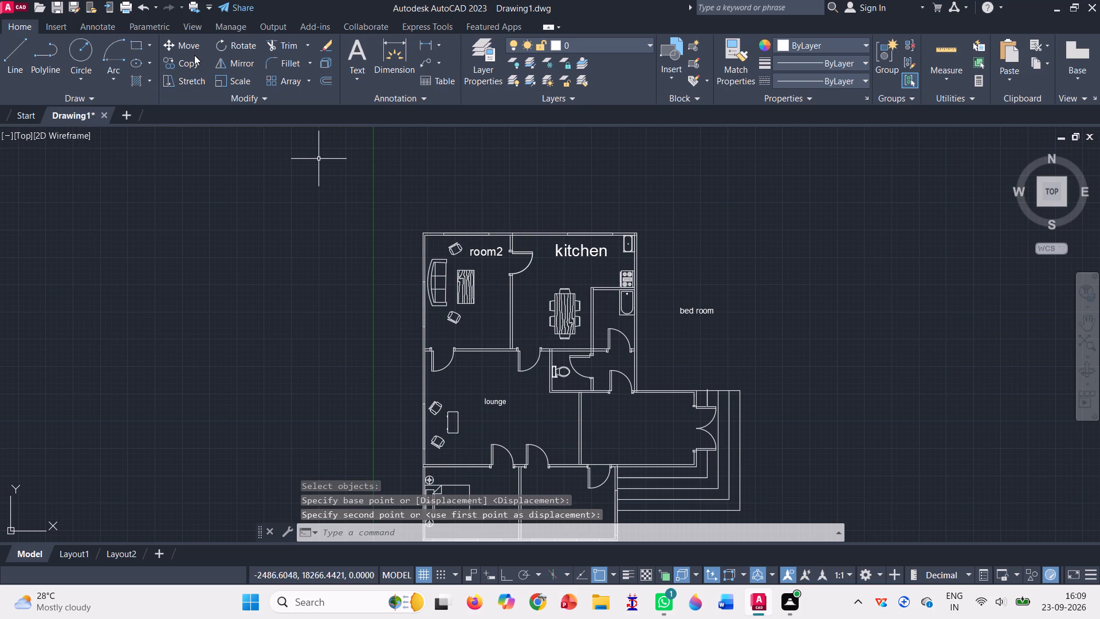
Move the "bed room" text into the plan's lower-left room, just below the bed.
left_click(196, 44)
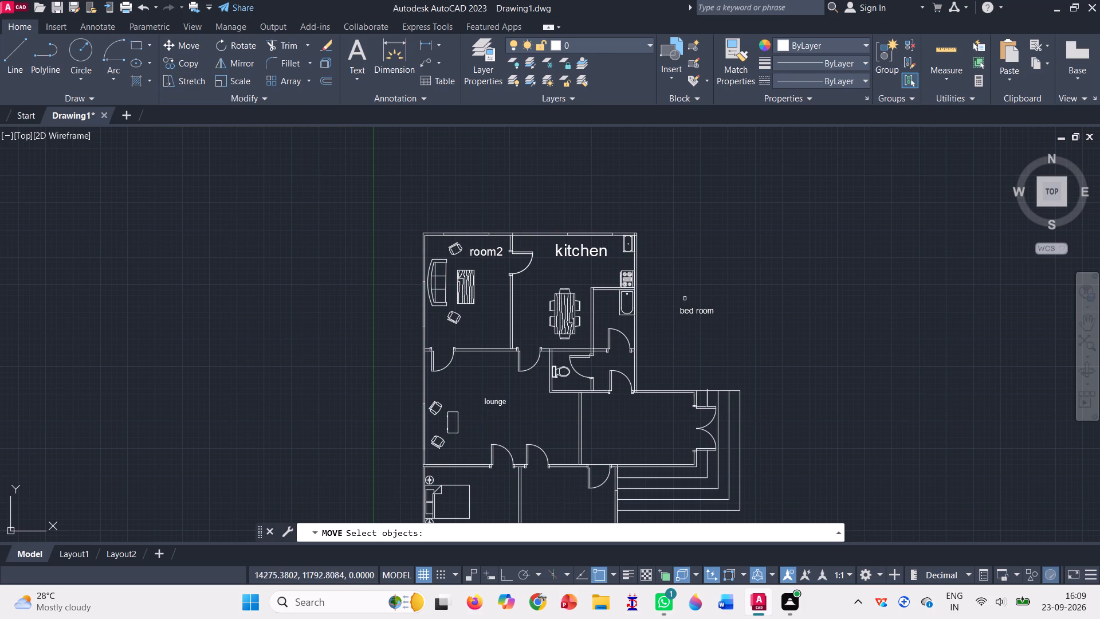
left_click(687, 311)
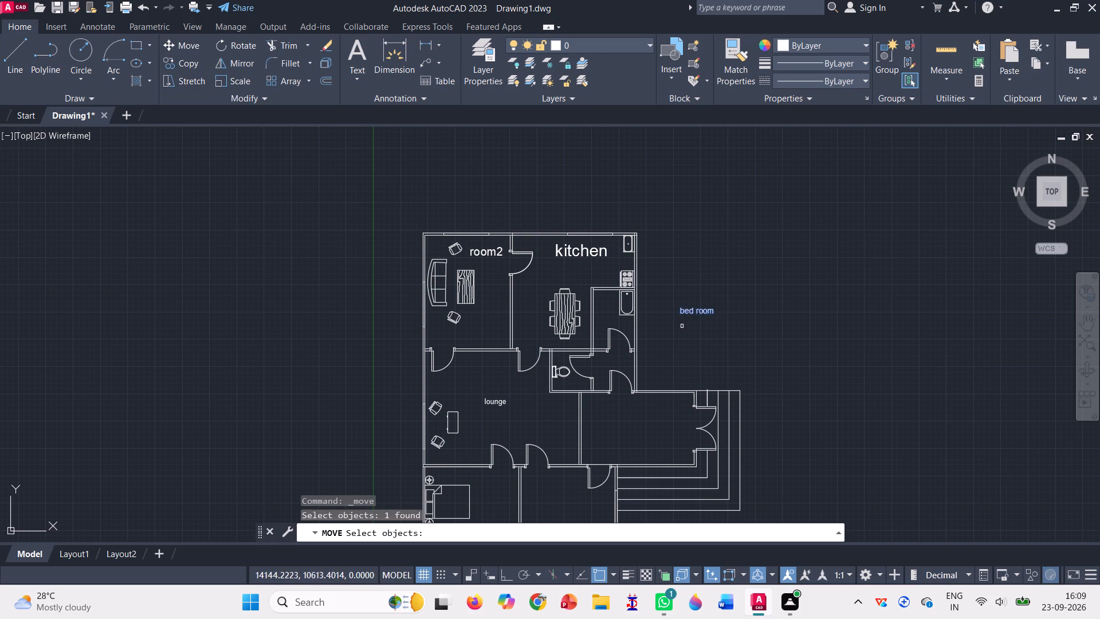
key("Return")
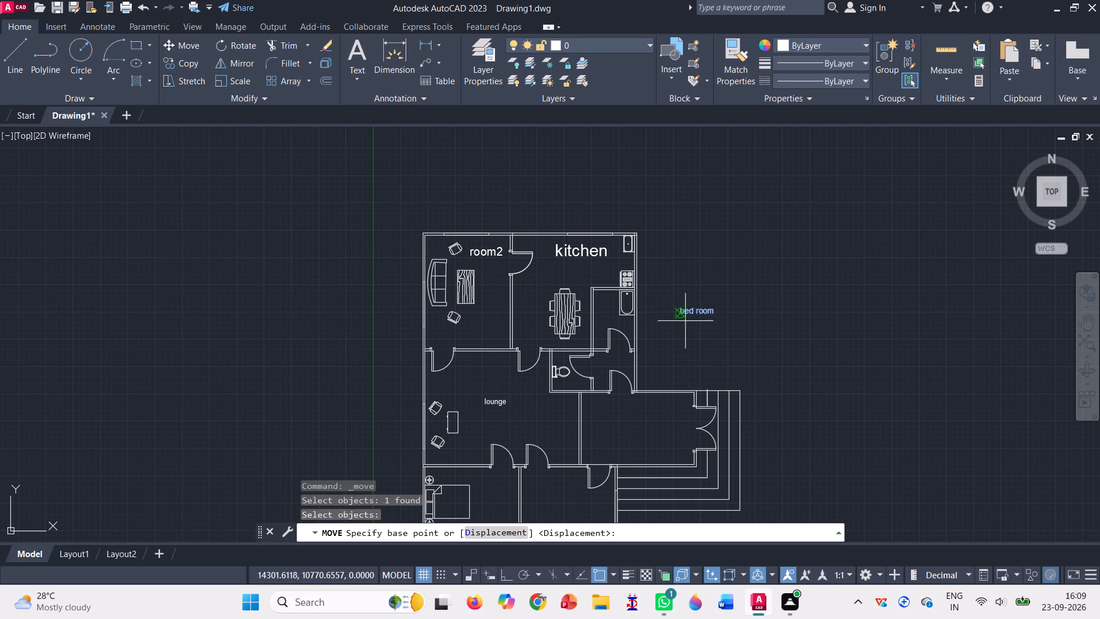
left_click(679, 311)
scroll(674, 250, "down", 1)
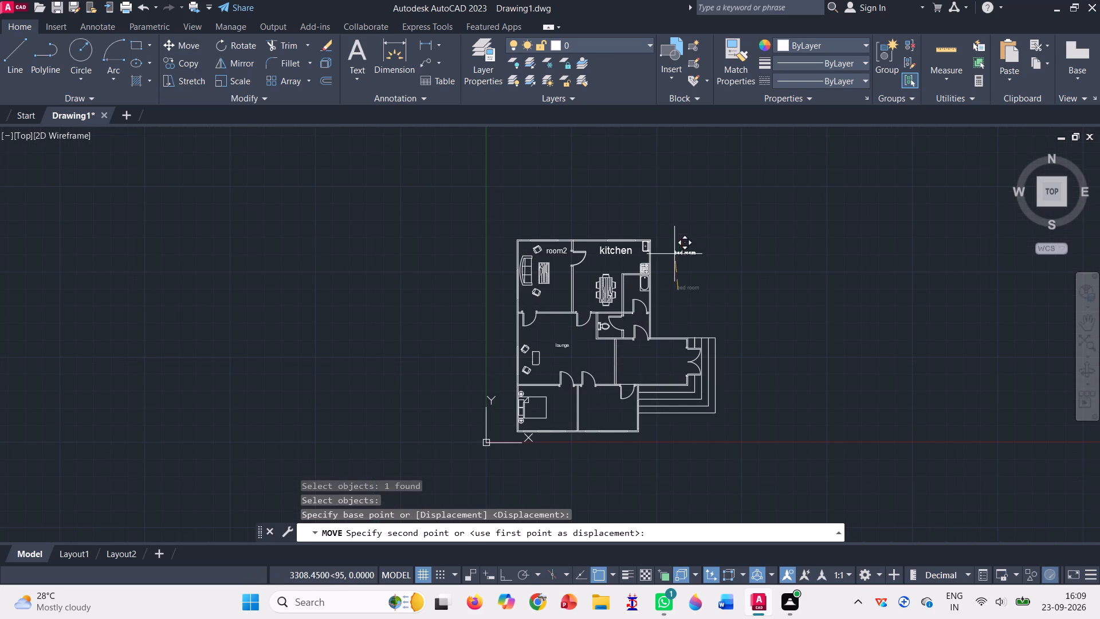
scroll(541, 420, "up", 2)
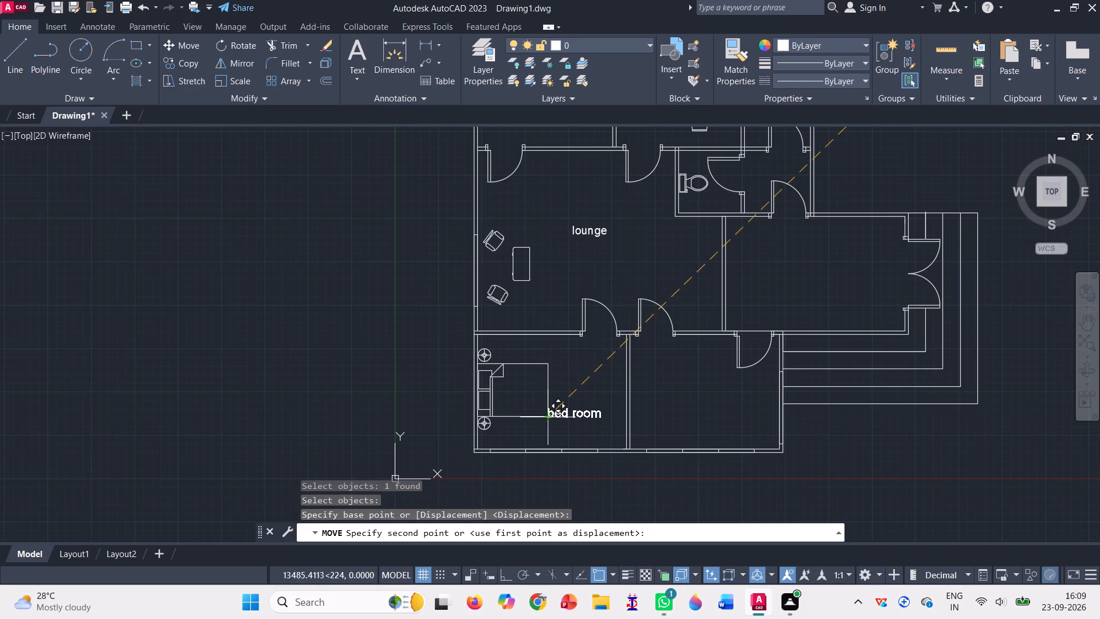
left_click(504, 438)
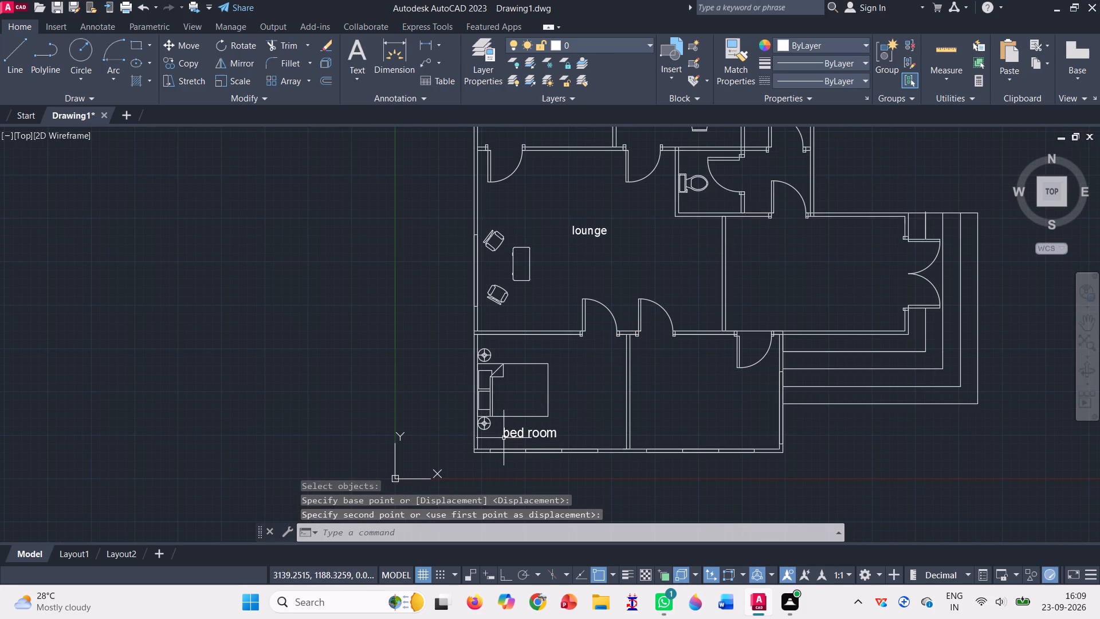
Scale the "bed room" text up freehand from its left end, with the second point about 4,600 units away.
left_click(227, 84)
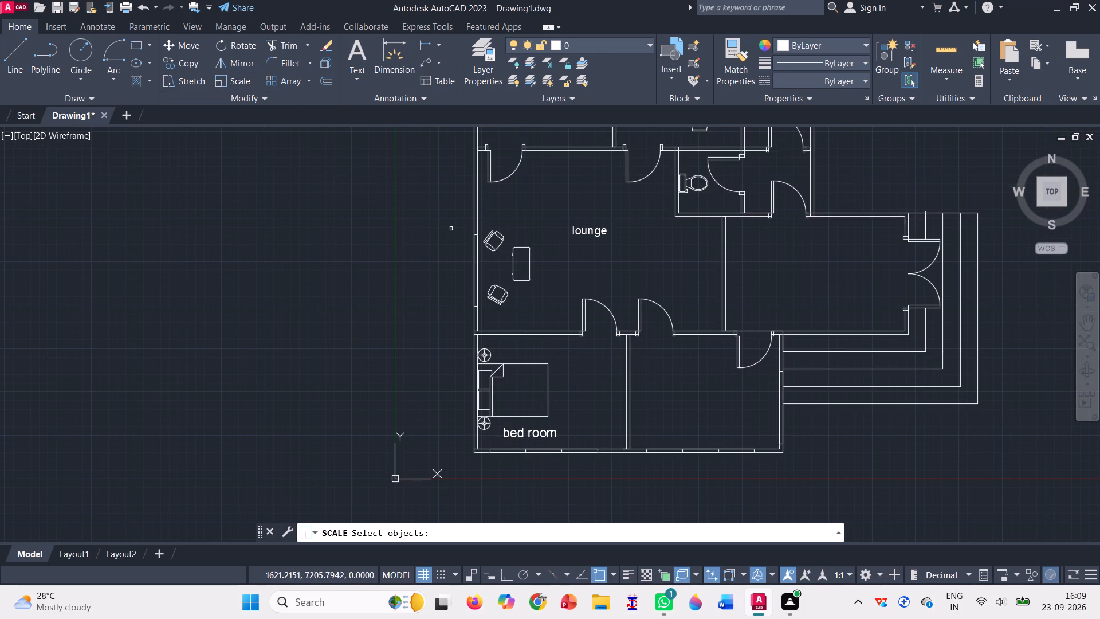
left_click(513, 433)
key("Return")
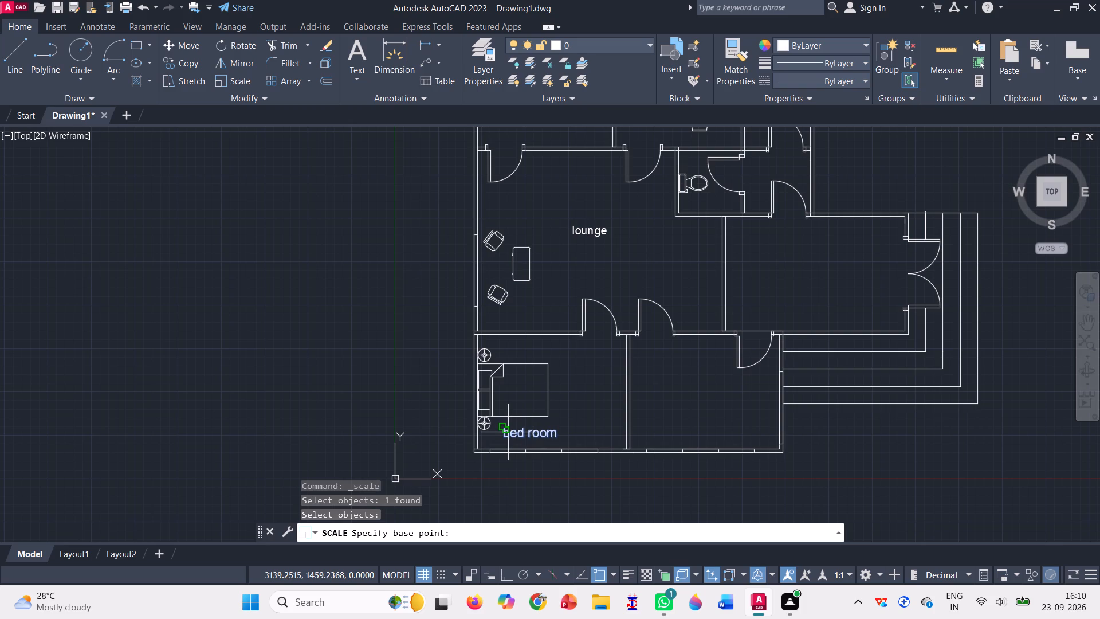
left_click(504, 433)
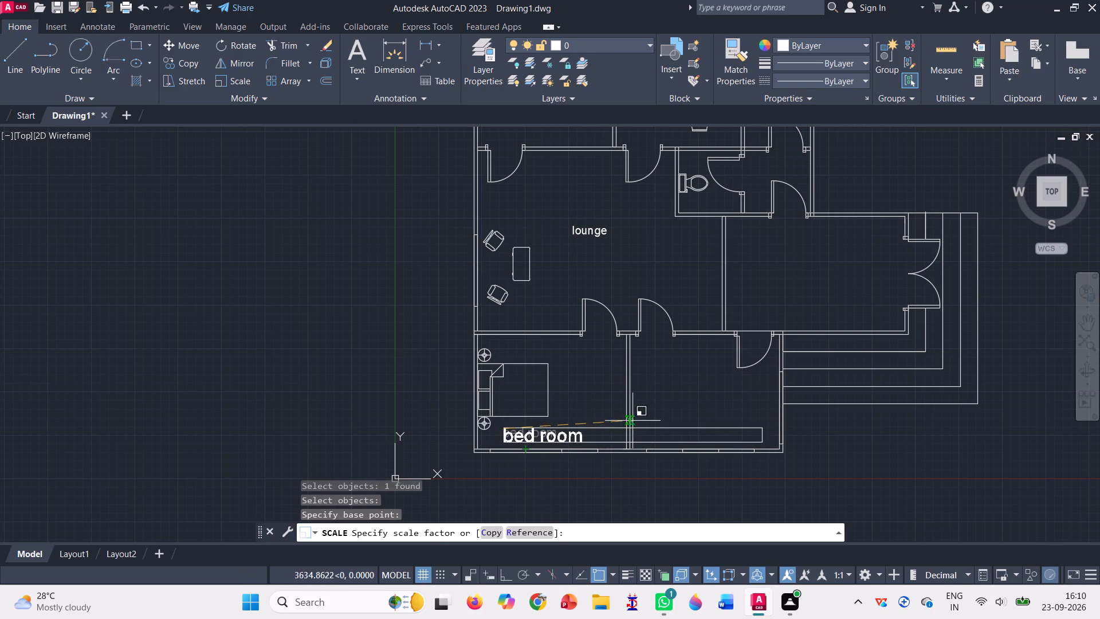
left_click(662, 410)
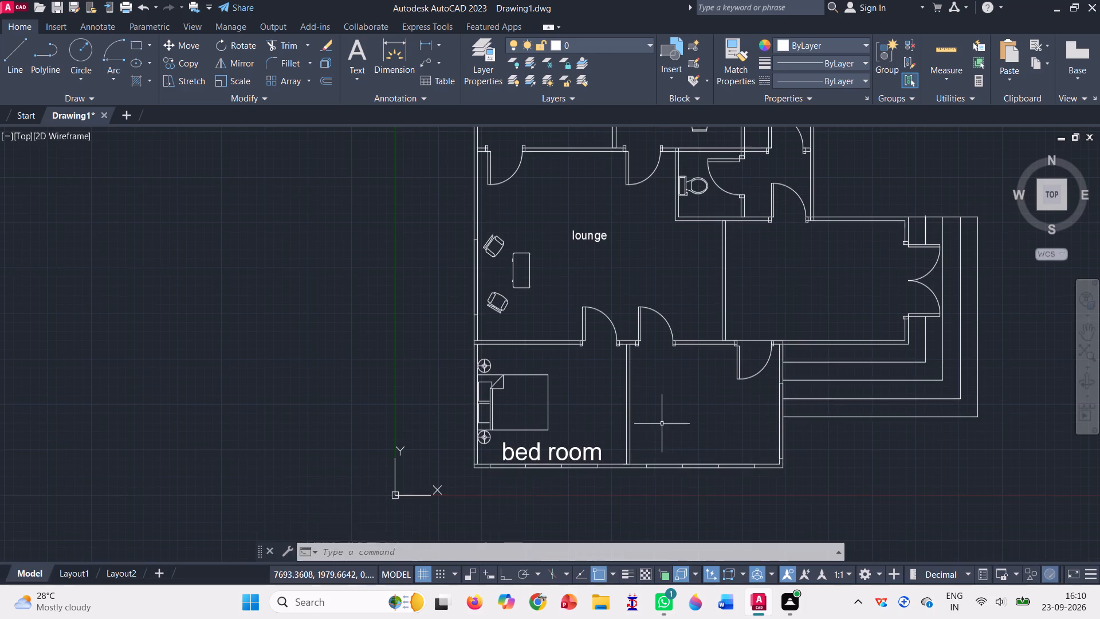
Scale the "lounge" text up freehand from its upper-left corner, with the second point about 4,008 units away.
left_click(236, 73)
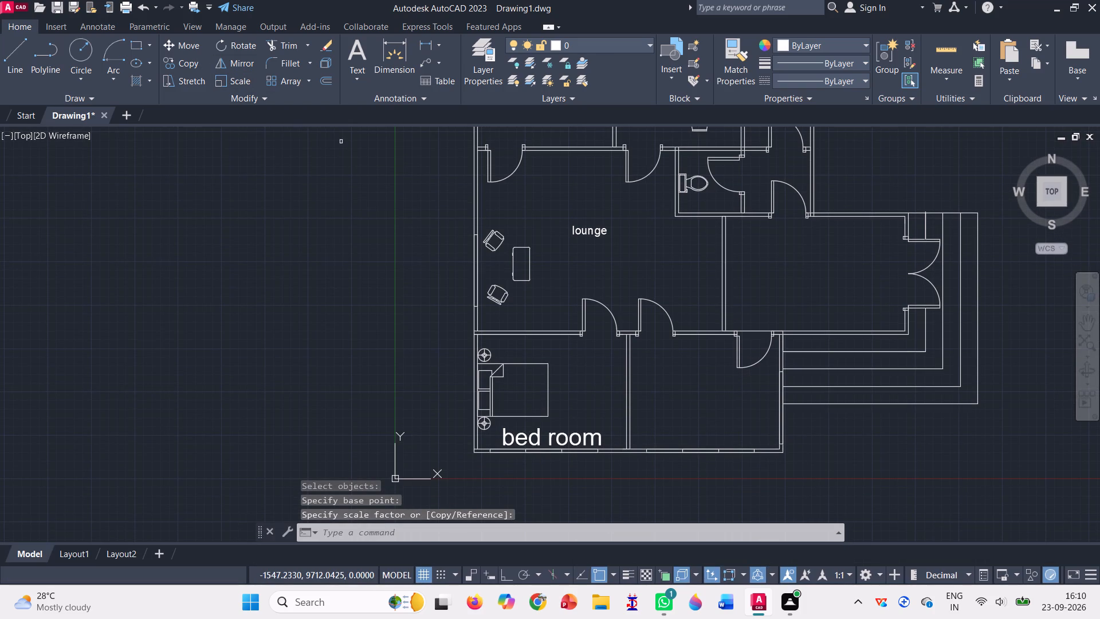
left_click(577, 235)
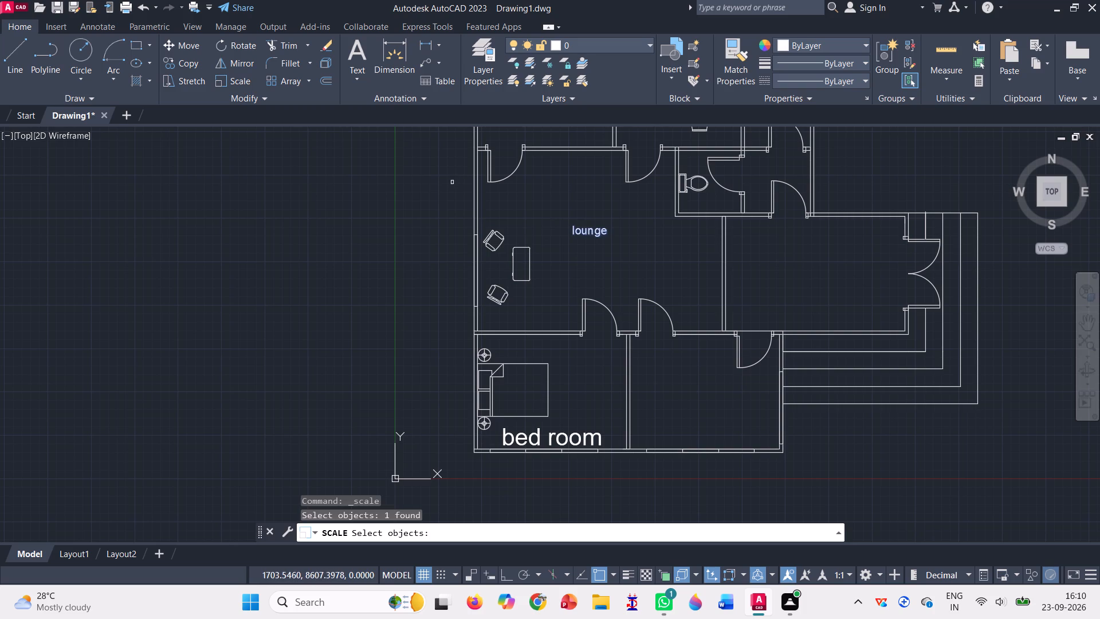
key("Return")
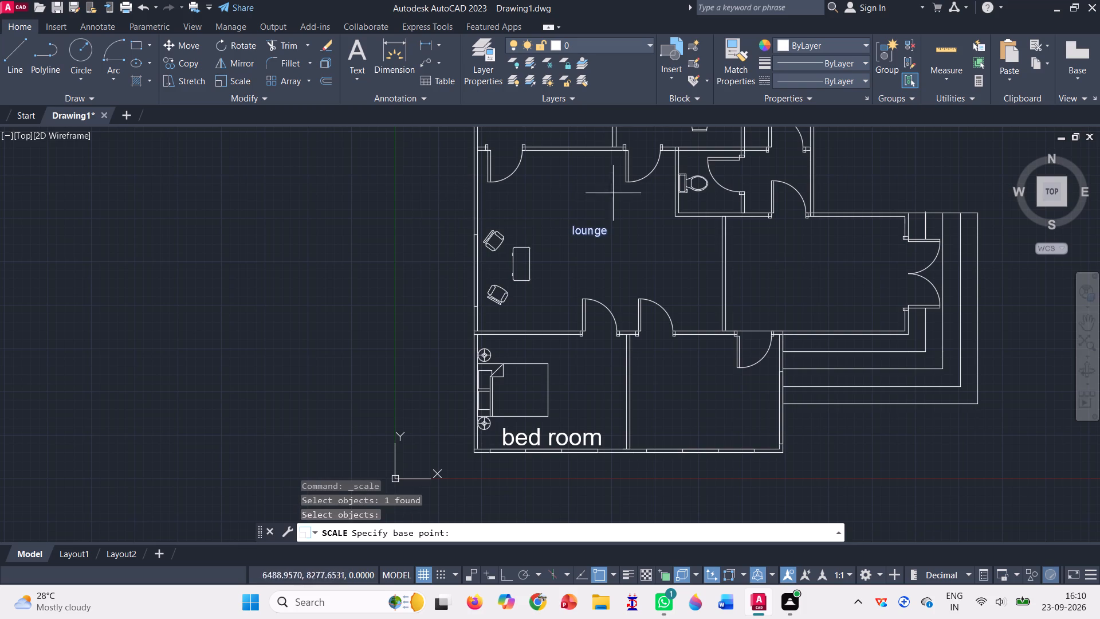
left_click(572, 227)
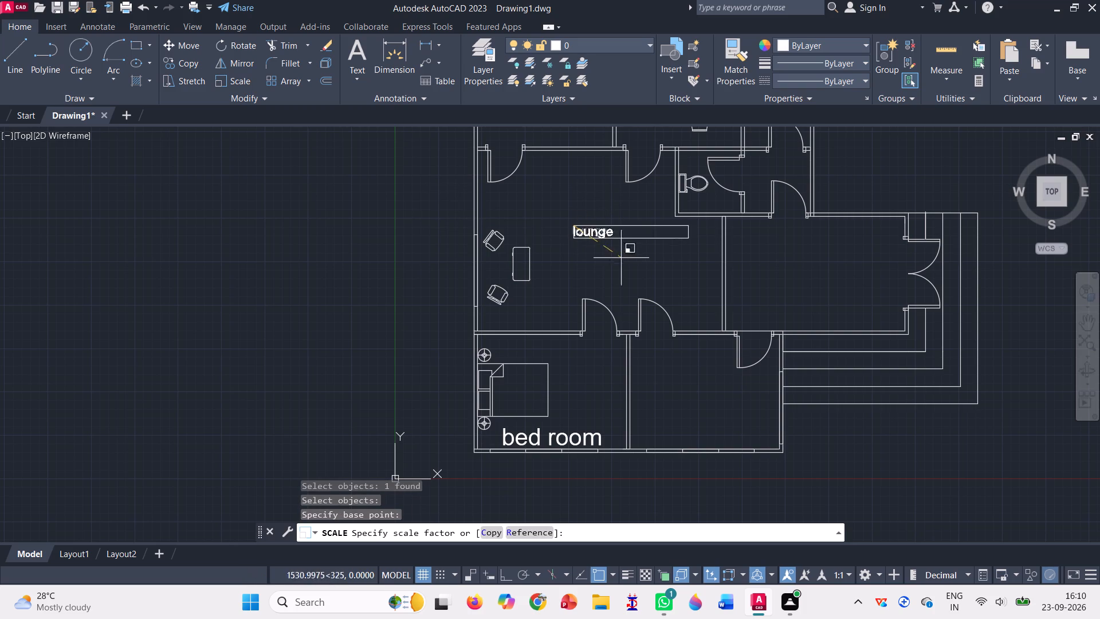
left_click(694, 295)
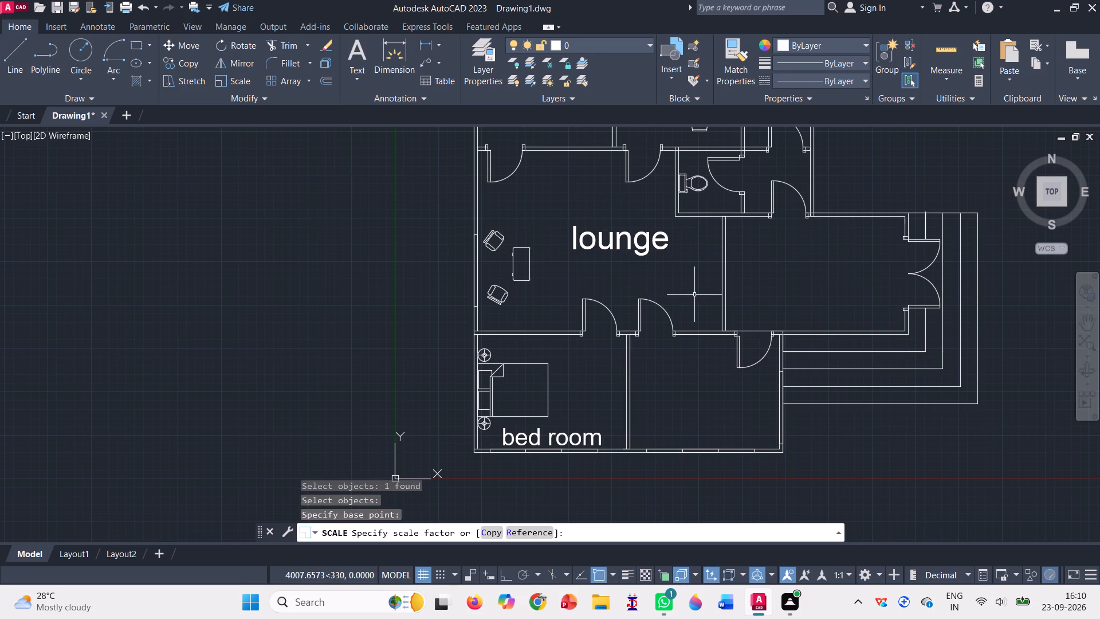
Examine the plan and the empty area around it for room texts that still lie outside the rooms.
scroll(430, 253, "down", 2)
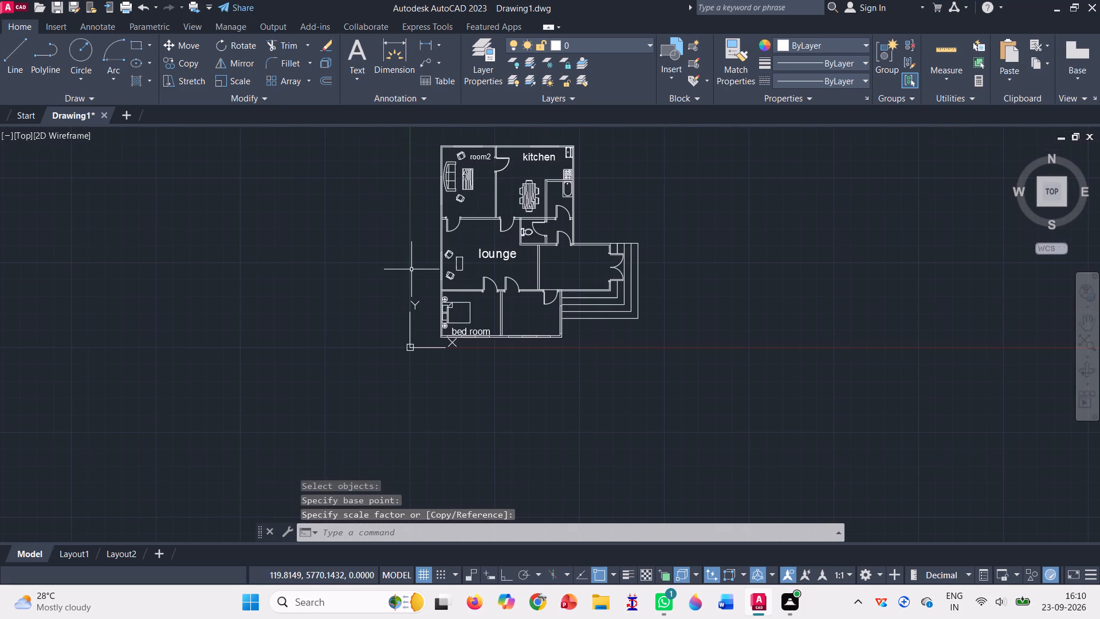
scroll(521, 147, "up", 2)
scroll(716, 177, "down", 2)
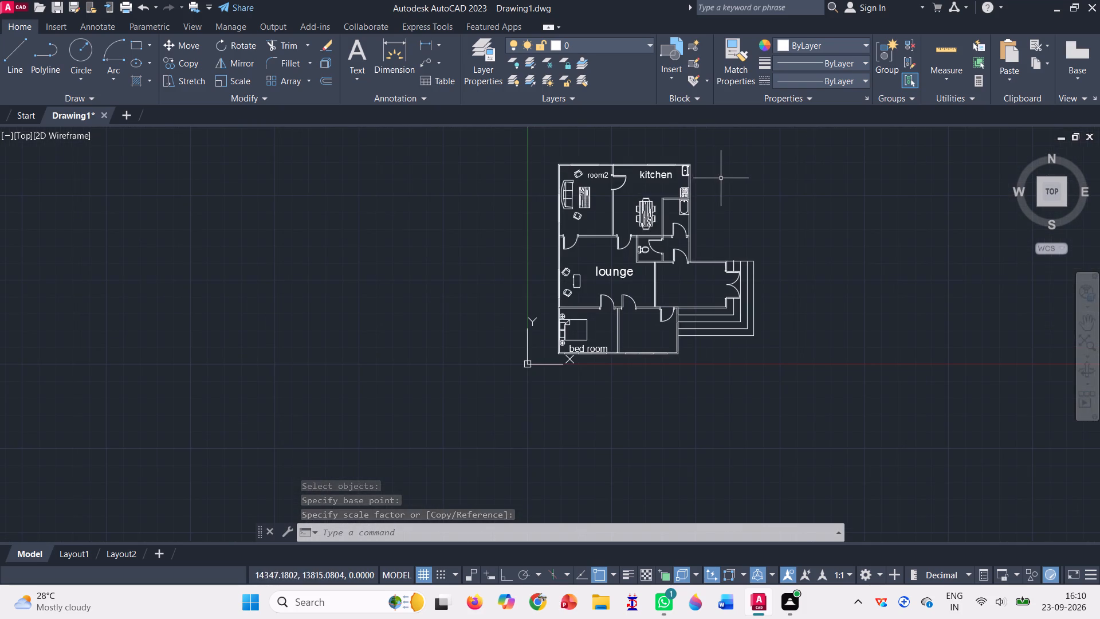
scroll(748, 167, "up", 3)
scroll(745, 169, "down", 3)
scroll(801, 234, "up", 3)
scroll(804, 233, "down", 4)
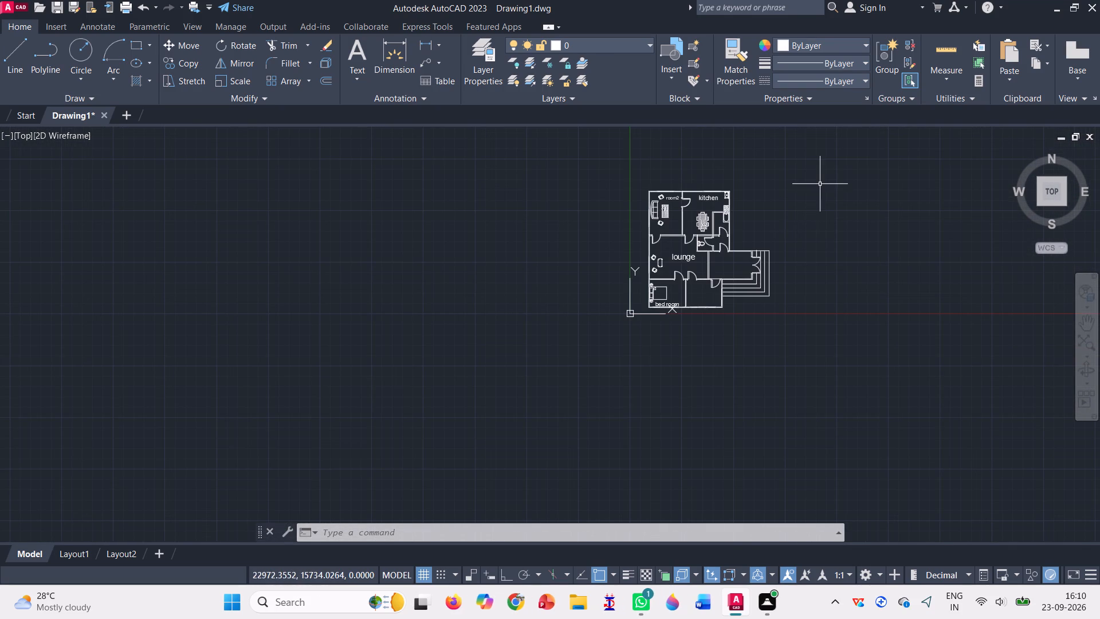
scroll(813, 180, "down", 1)
scroll(594, 296, "down", 2)
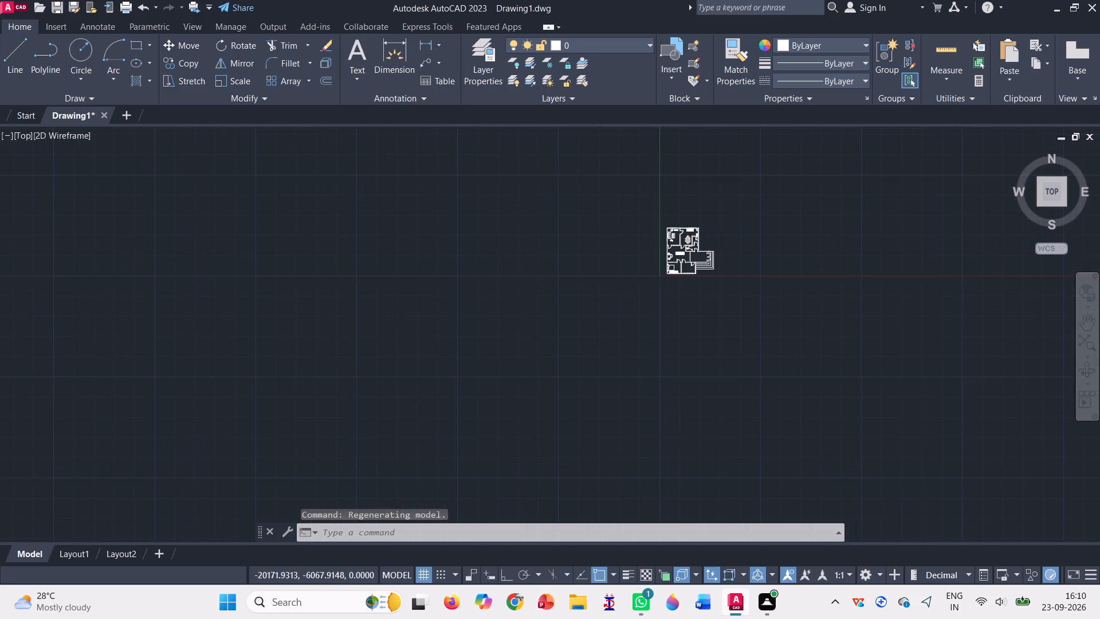
scroll(714, 251, "up", 4)
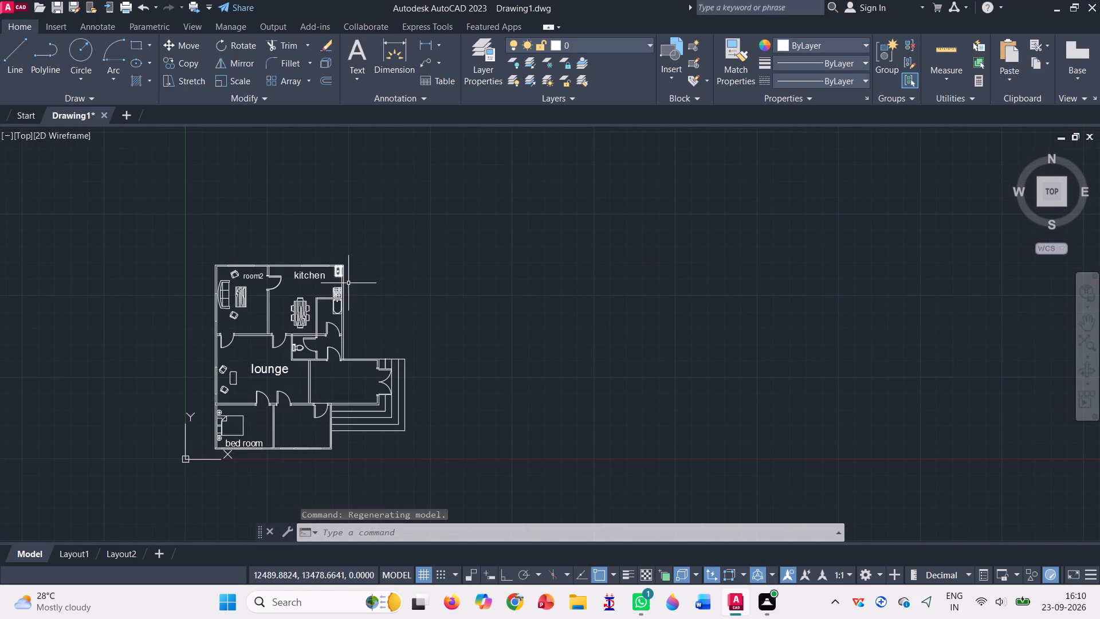
scroll(348, 283, "up", 2)
scroll(407, 295, "up", 3)
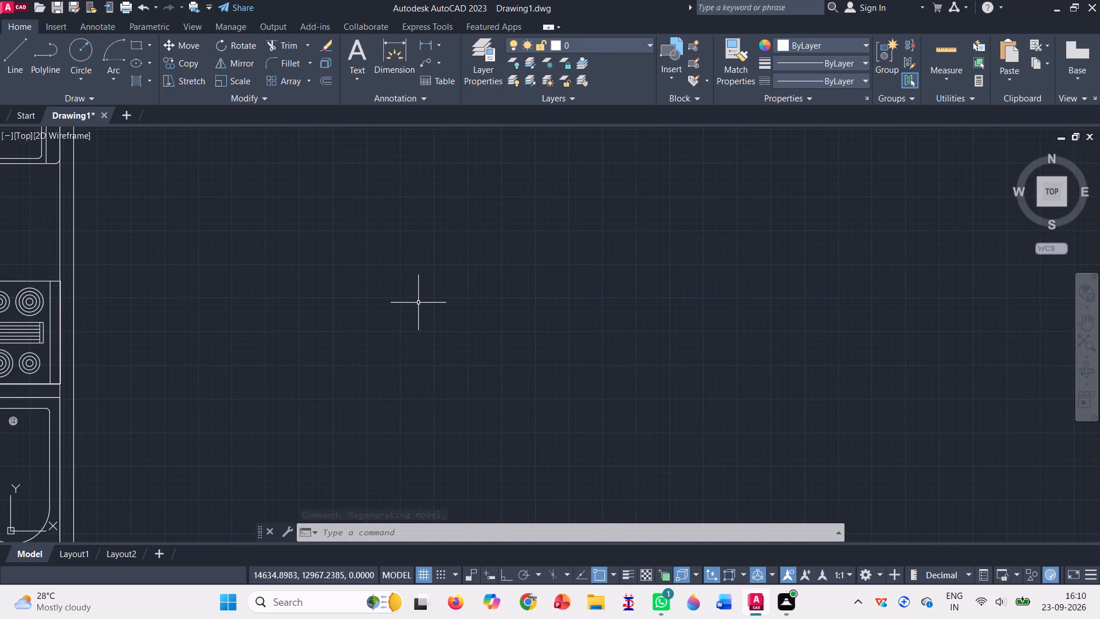
Scale the tiny "room1" text beside the kitchen's outer corner up freehand from its upper-left corner, with the second point about 242 units away.
scroll(419, 299, "down", 1)
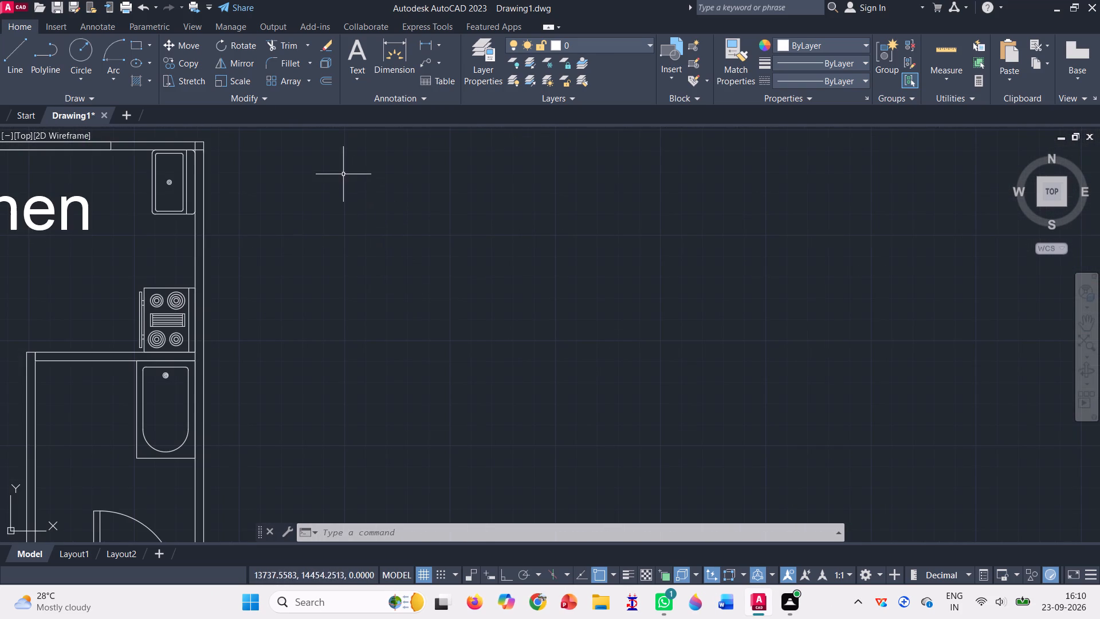
scroll(343, 174, "up", 8)
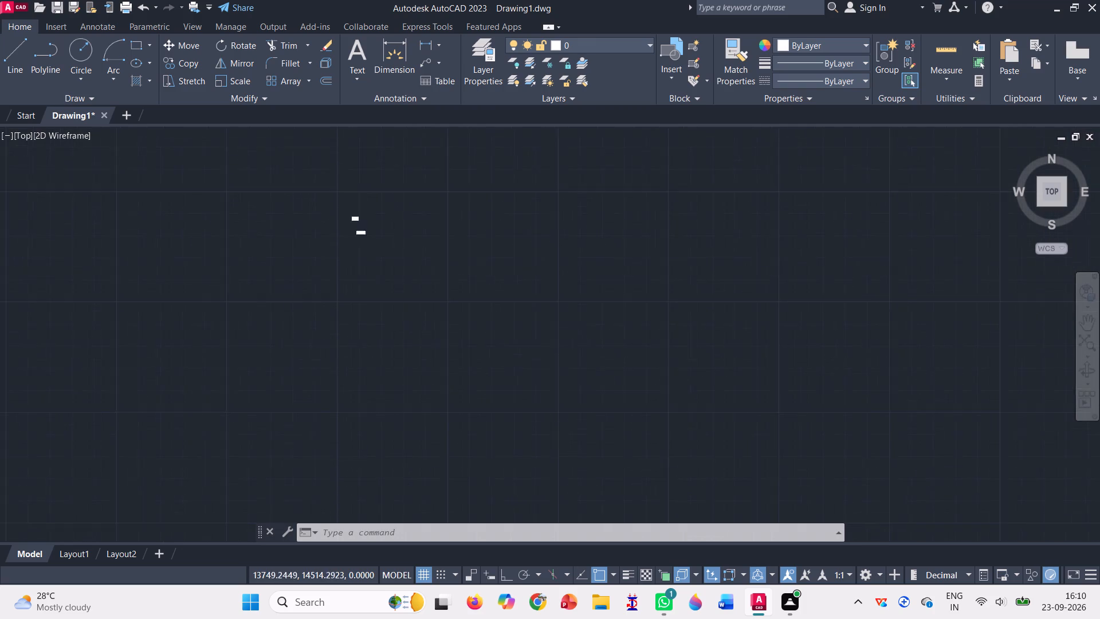
scroll(335, 160, "up", 1)
left_click(235, 73)
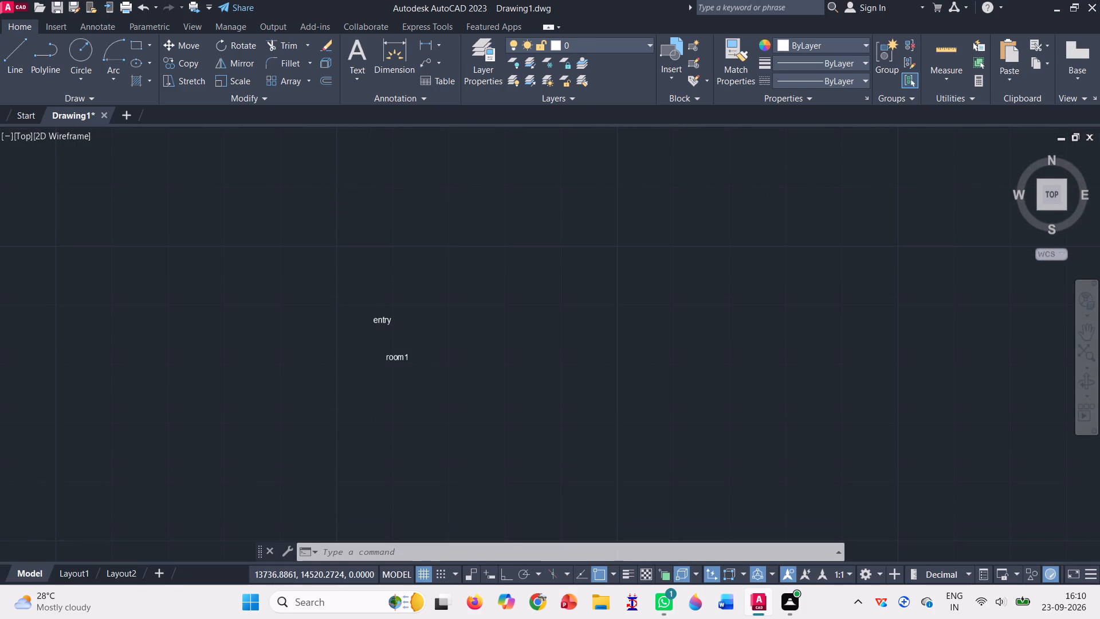
left_click_drag(372, 362, 447, 374)
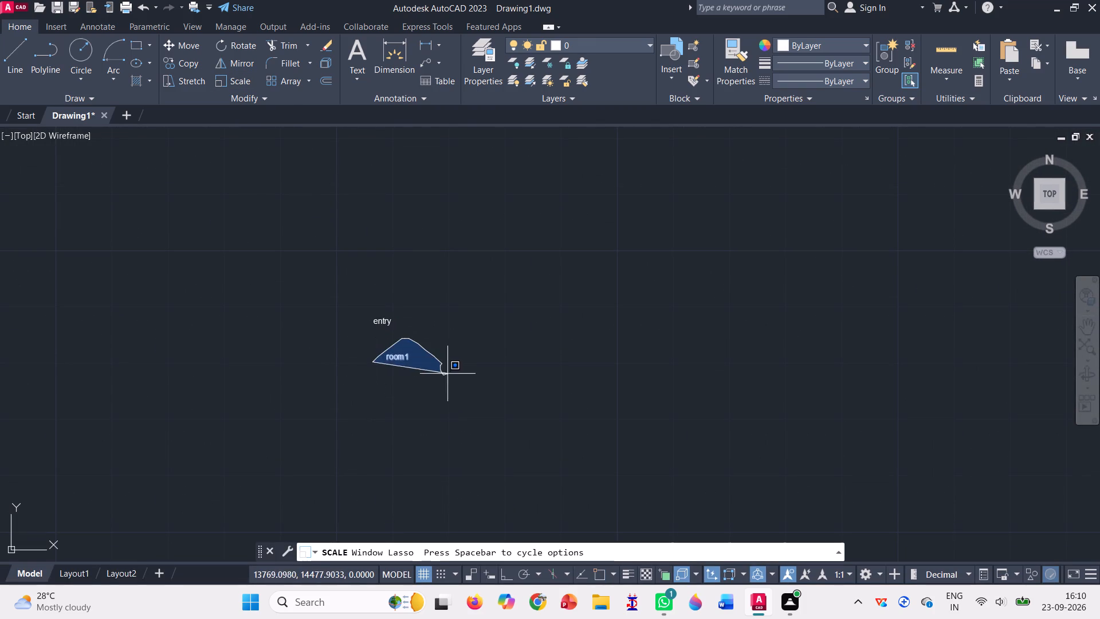
left_click_drag(447, 374, 443, 379)
key("Return")
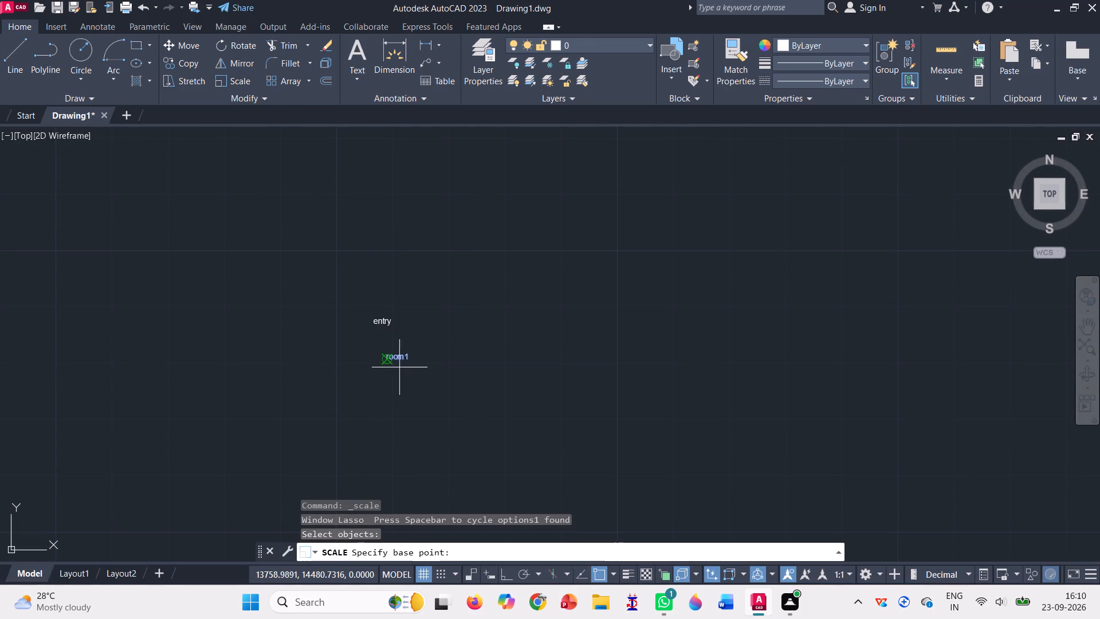
left_click(382, 351)
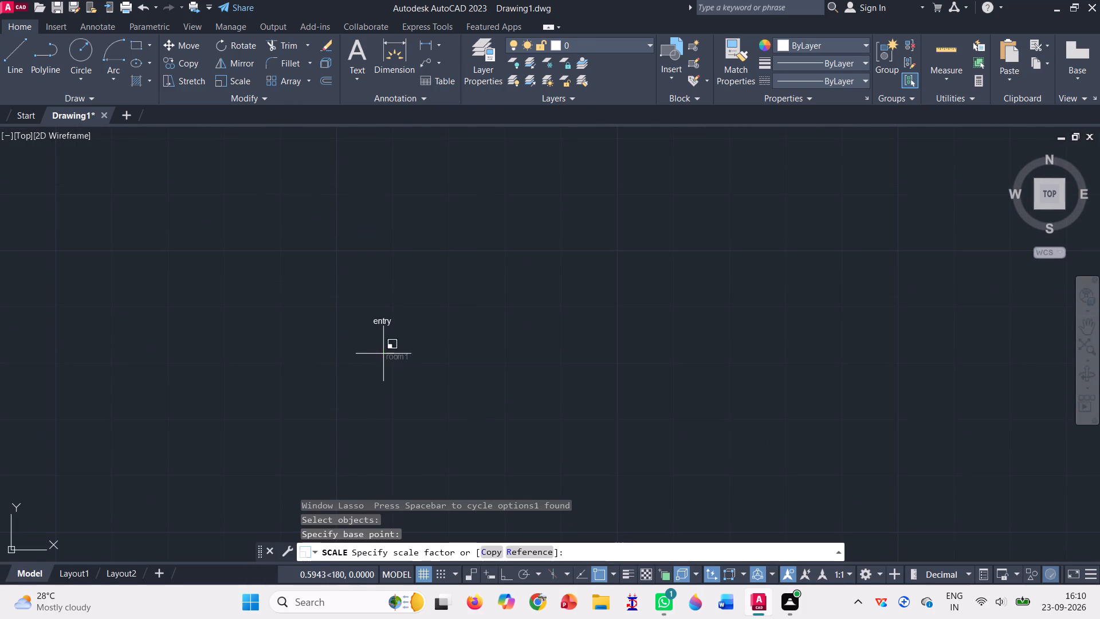
scroll(474, 318, "down", 4)
scroll(474, 318, "up", 1)
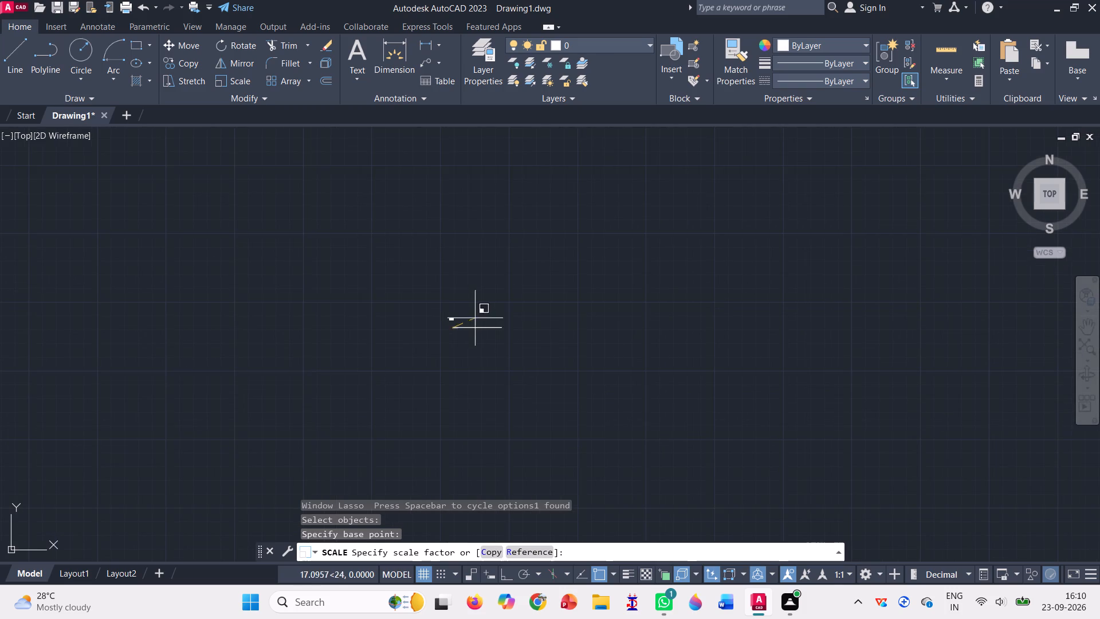
scroll(484, 335, "down", 2)
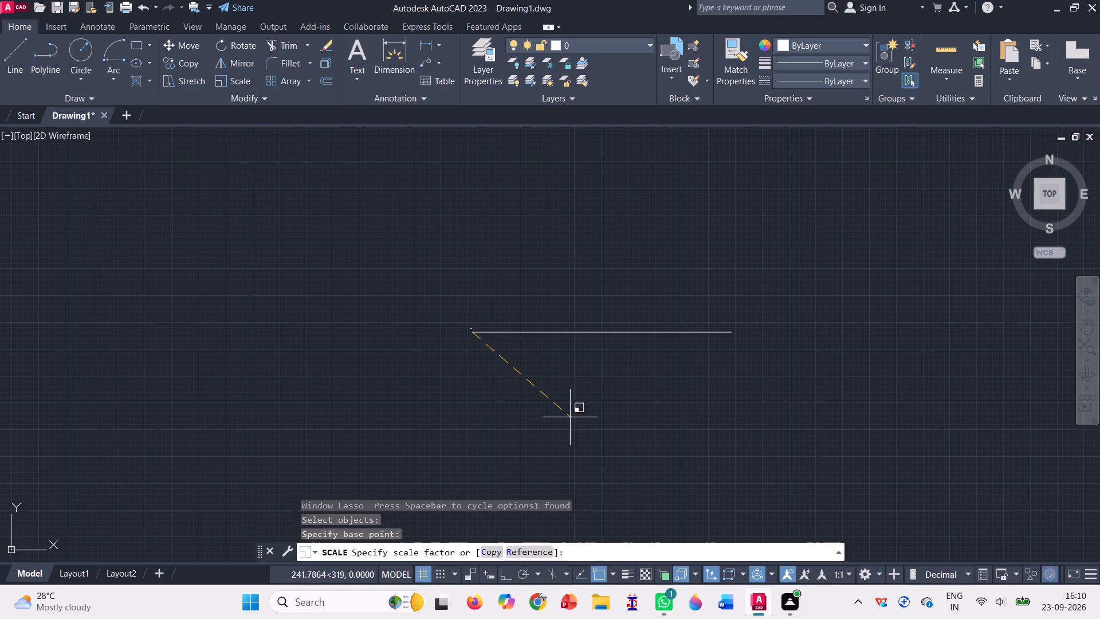
left_click(570, 417)
scroll(479, 369, "up", 4)
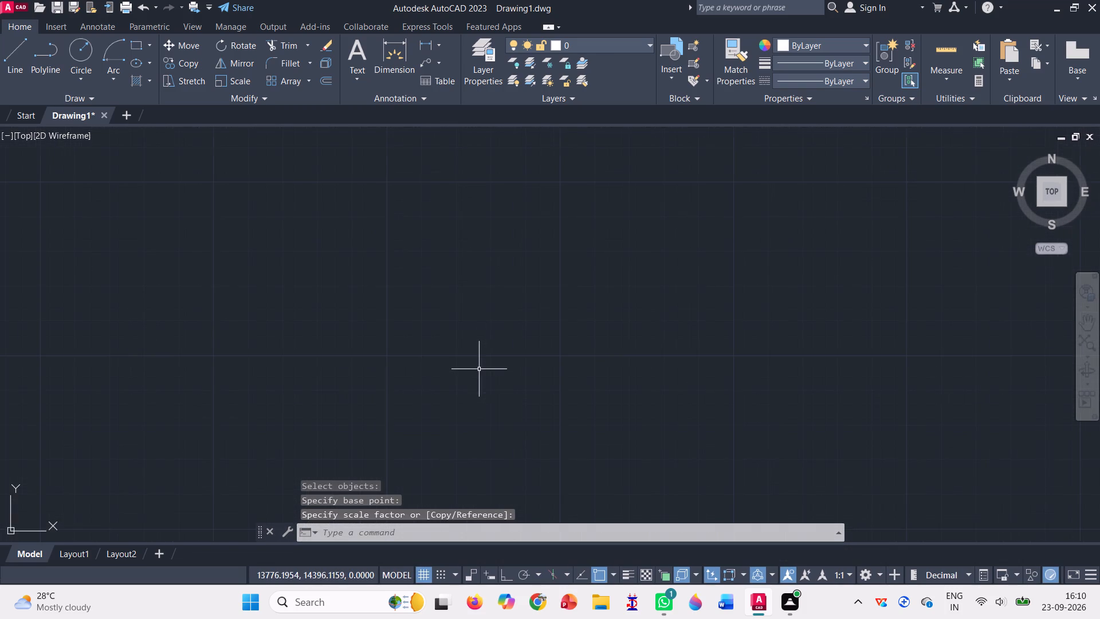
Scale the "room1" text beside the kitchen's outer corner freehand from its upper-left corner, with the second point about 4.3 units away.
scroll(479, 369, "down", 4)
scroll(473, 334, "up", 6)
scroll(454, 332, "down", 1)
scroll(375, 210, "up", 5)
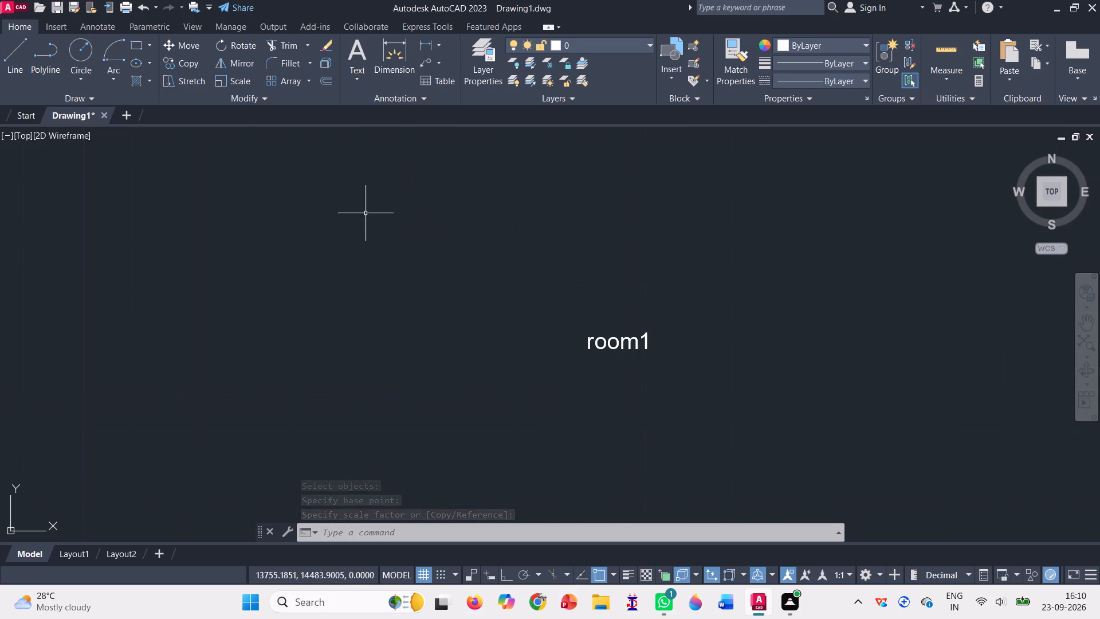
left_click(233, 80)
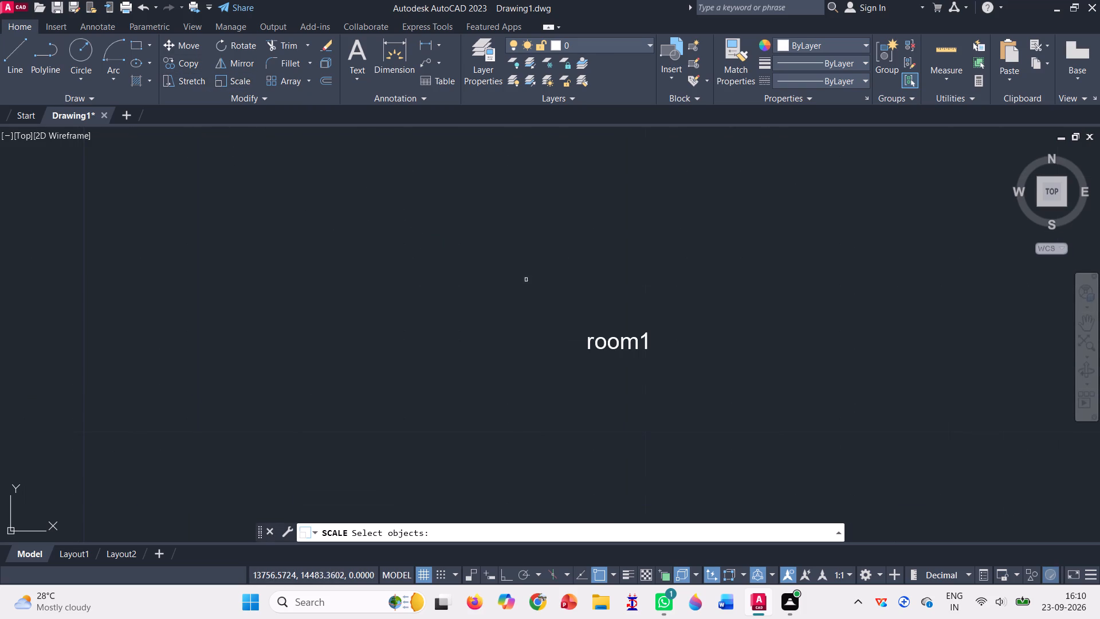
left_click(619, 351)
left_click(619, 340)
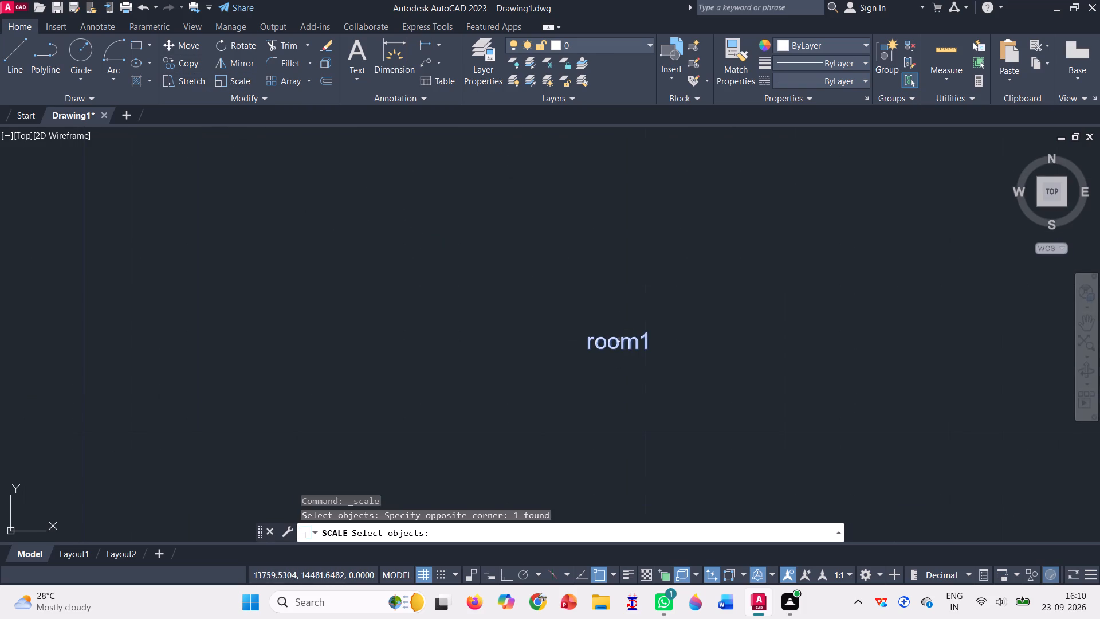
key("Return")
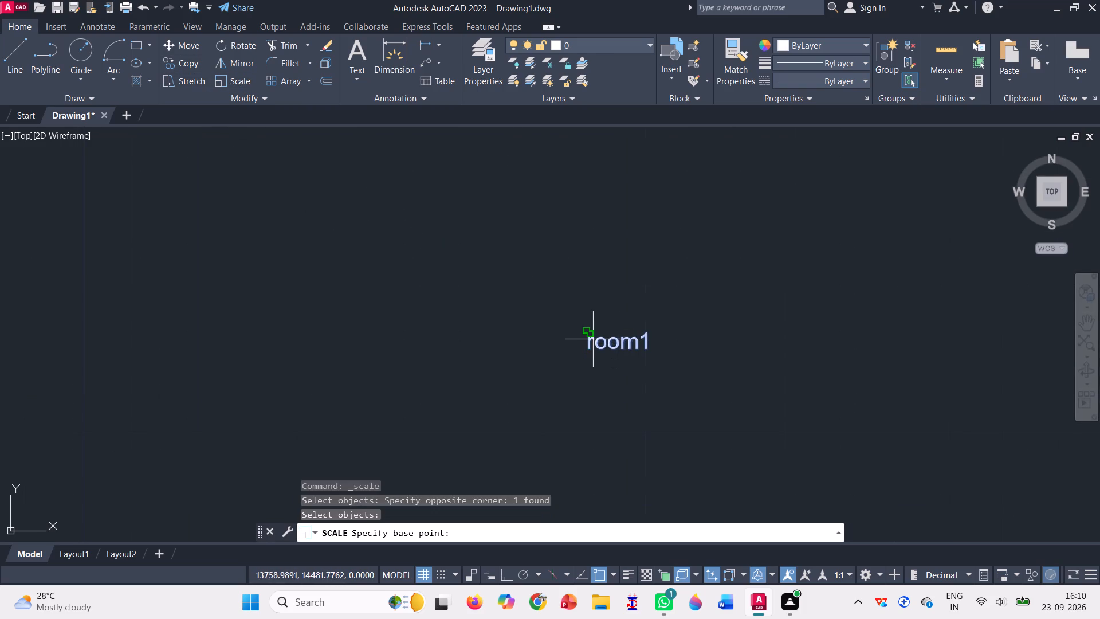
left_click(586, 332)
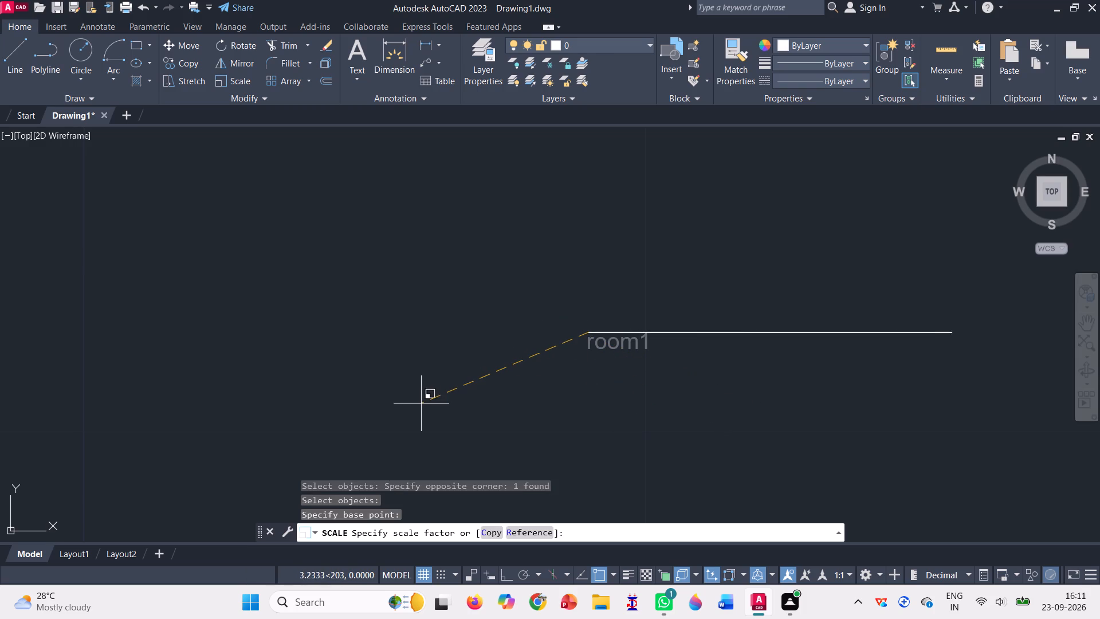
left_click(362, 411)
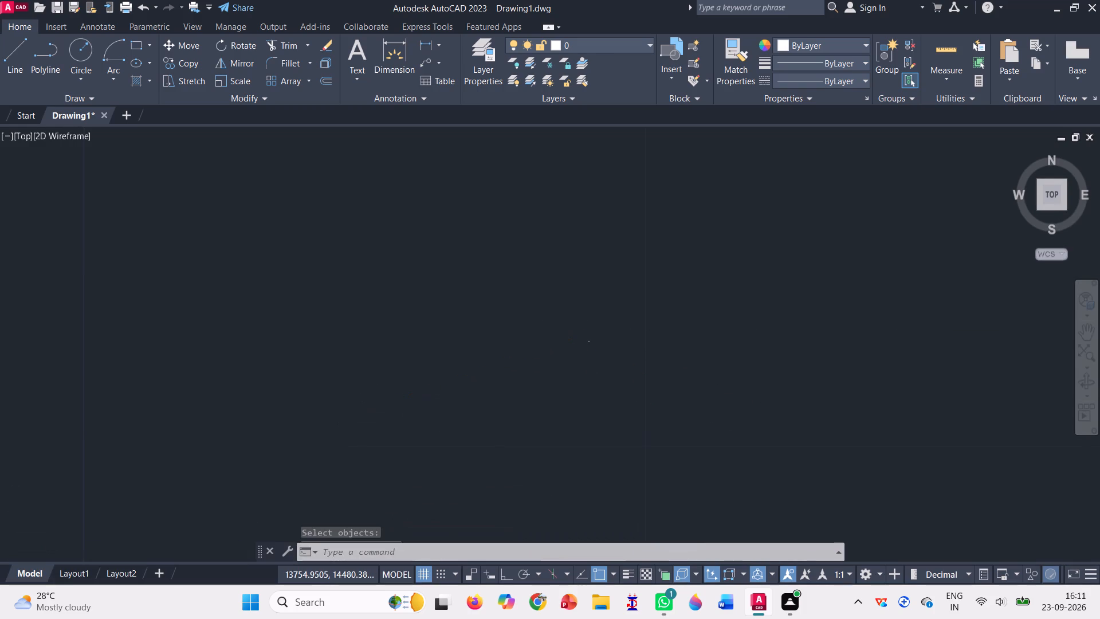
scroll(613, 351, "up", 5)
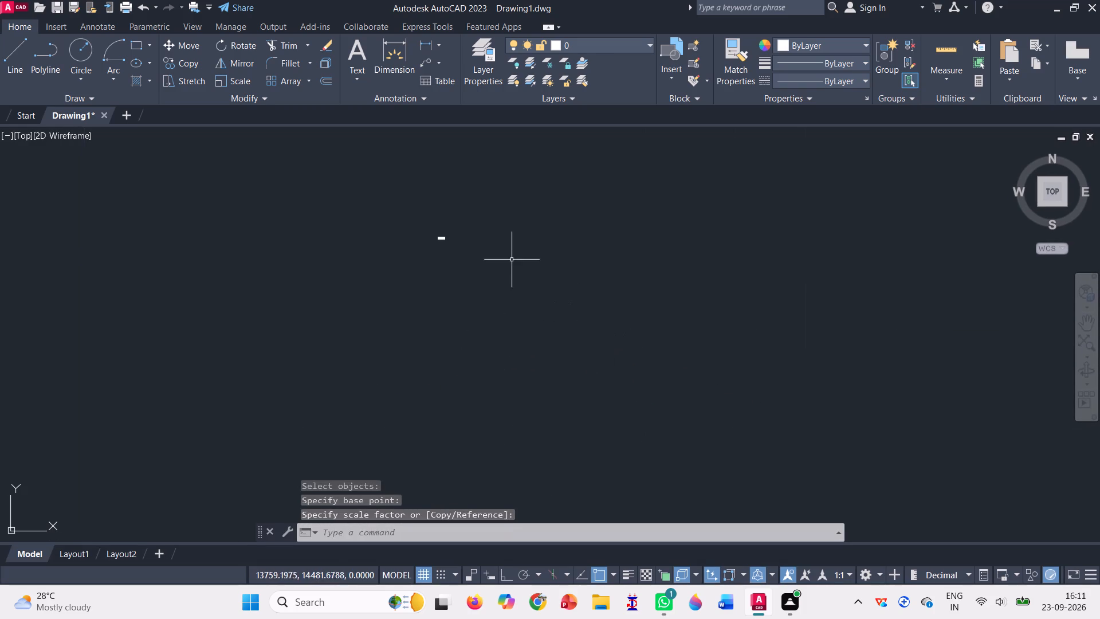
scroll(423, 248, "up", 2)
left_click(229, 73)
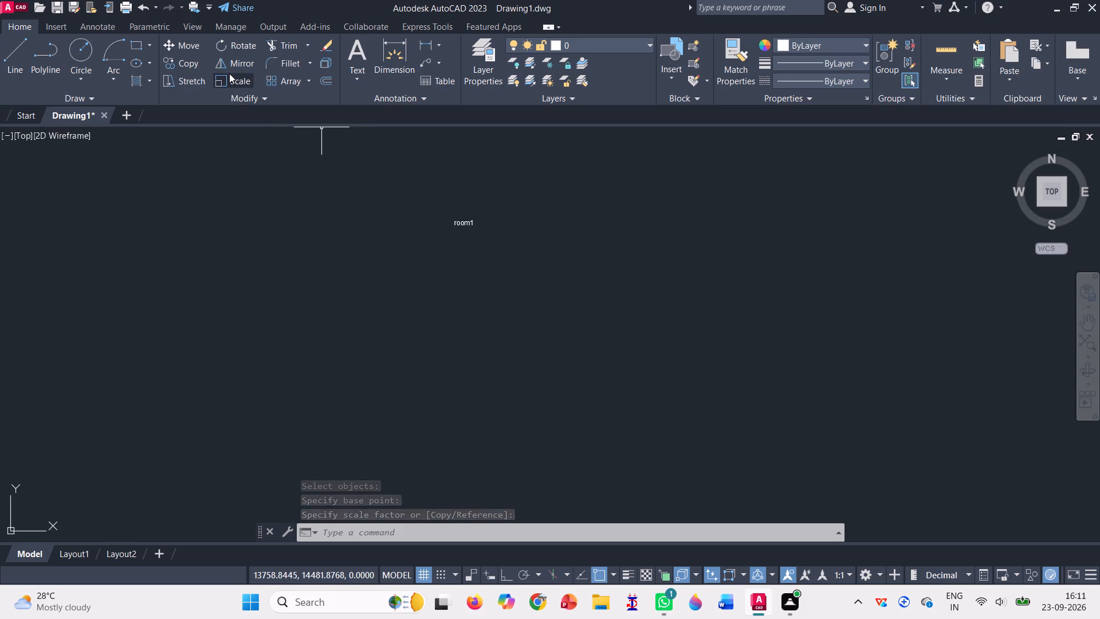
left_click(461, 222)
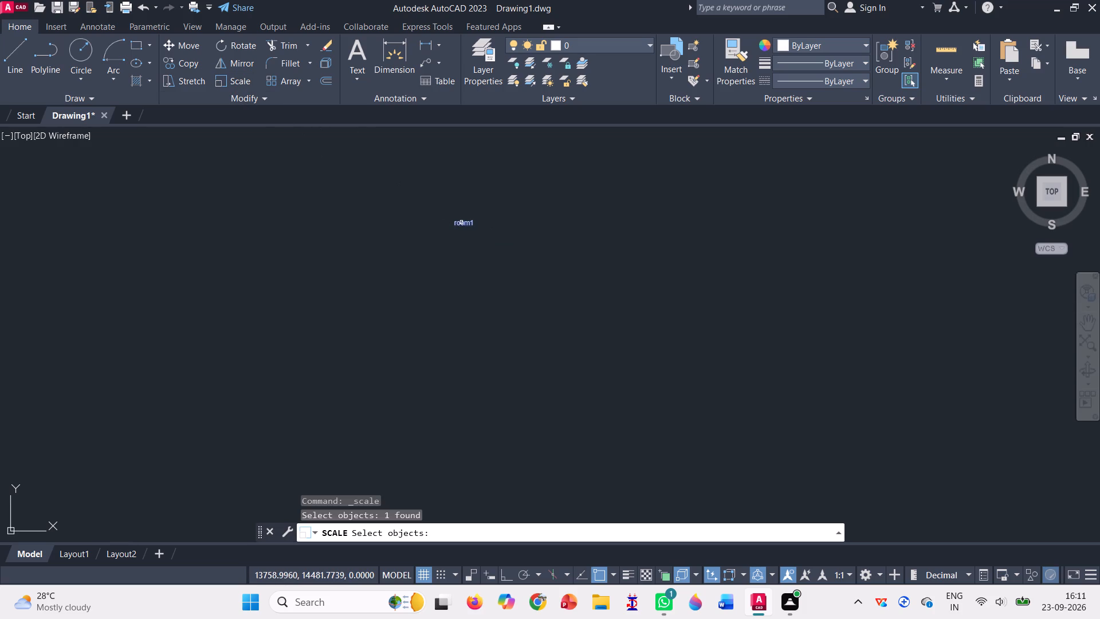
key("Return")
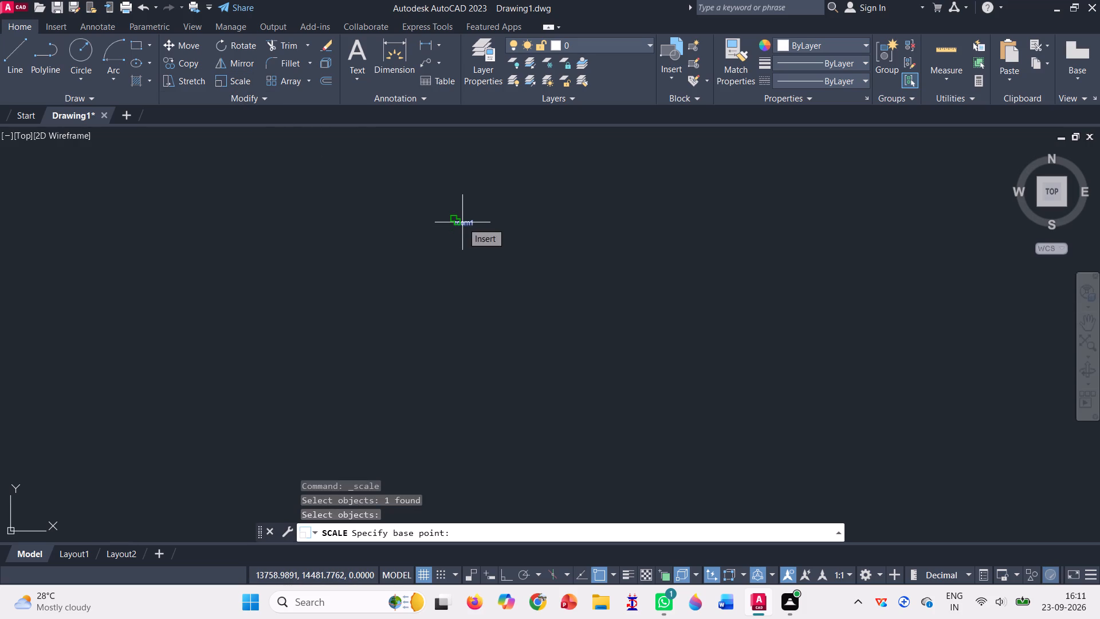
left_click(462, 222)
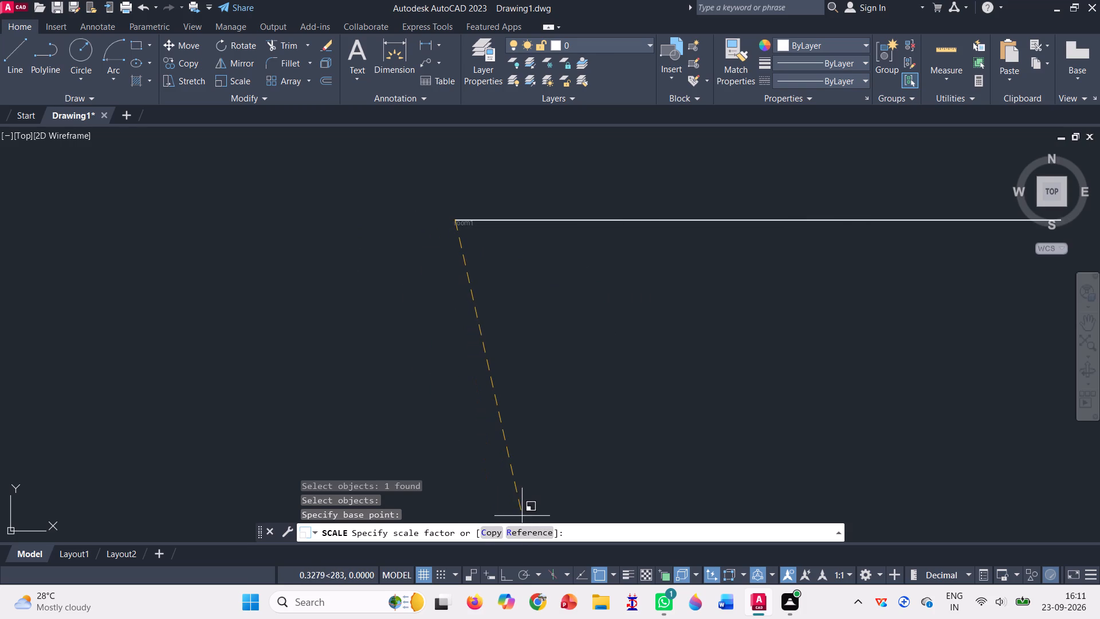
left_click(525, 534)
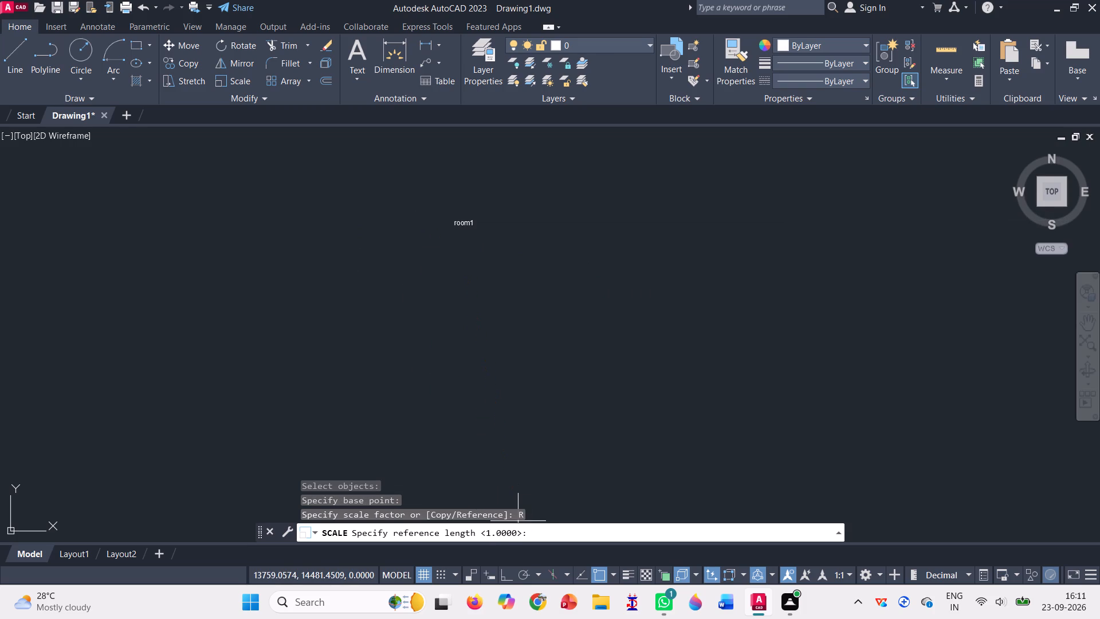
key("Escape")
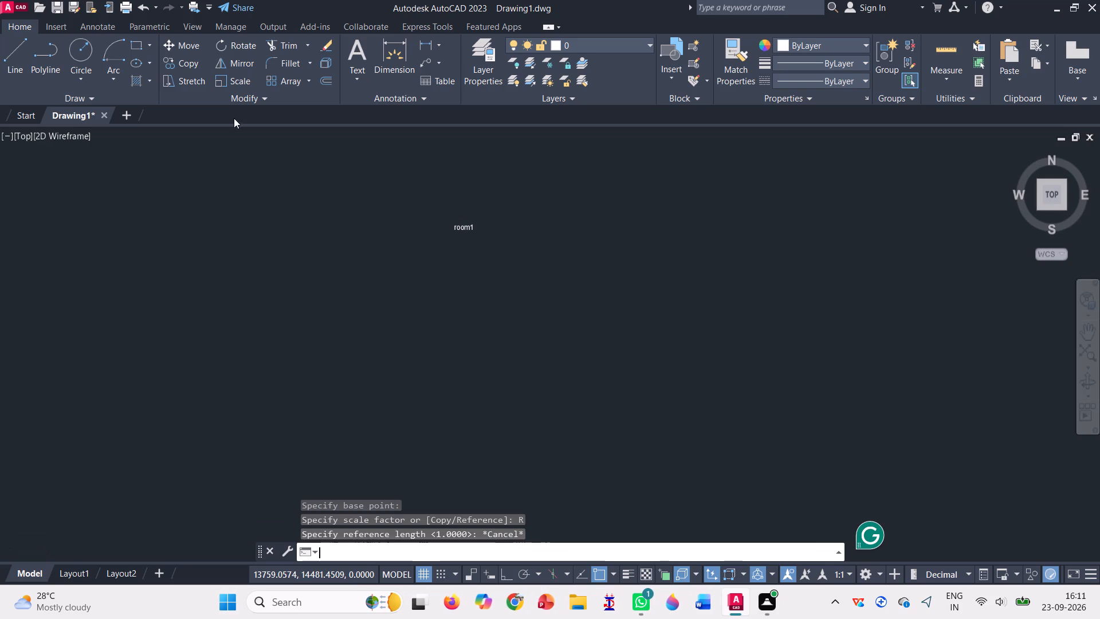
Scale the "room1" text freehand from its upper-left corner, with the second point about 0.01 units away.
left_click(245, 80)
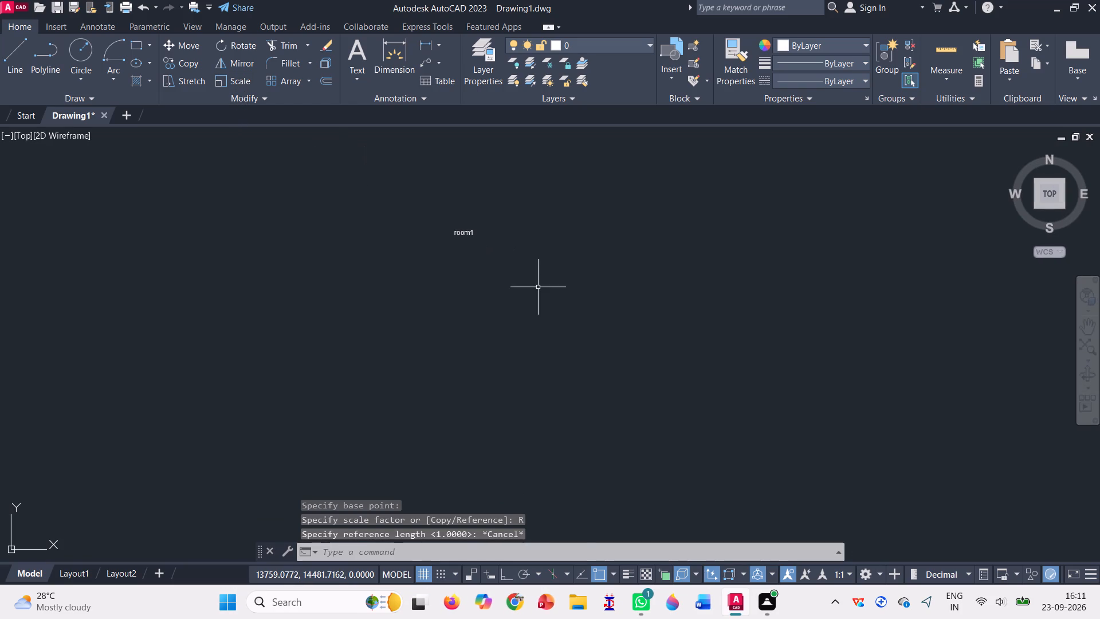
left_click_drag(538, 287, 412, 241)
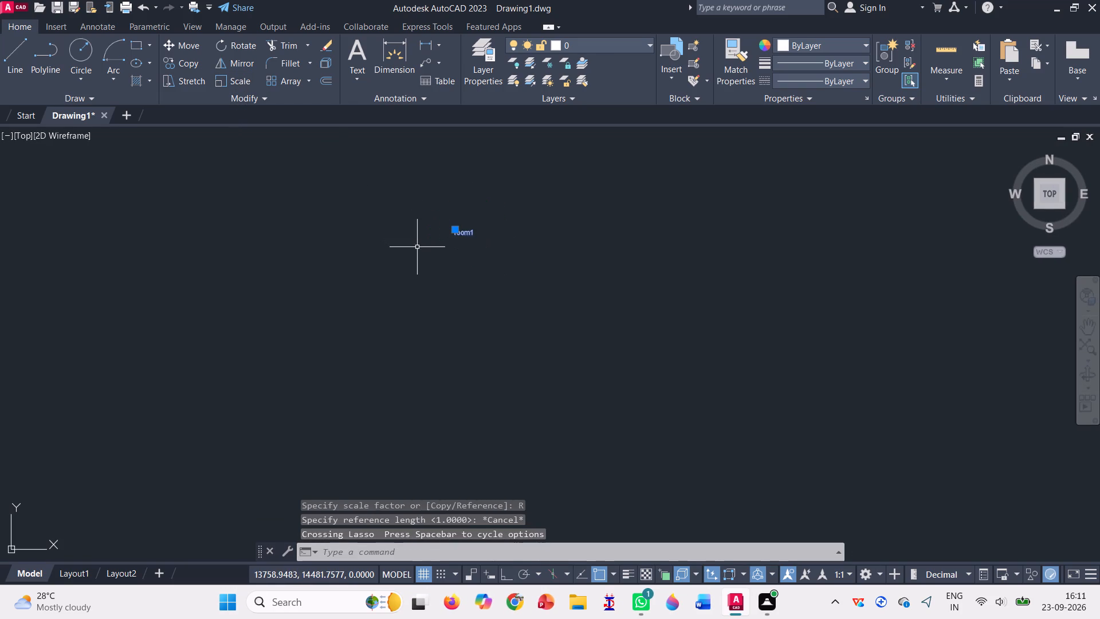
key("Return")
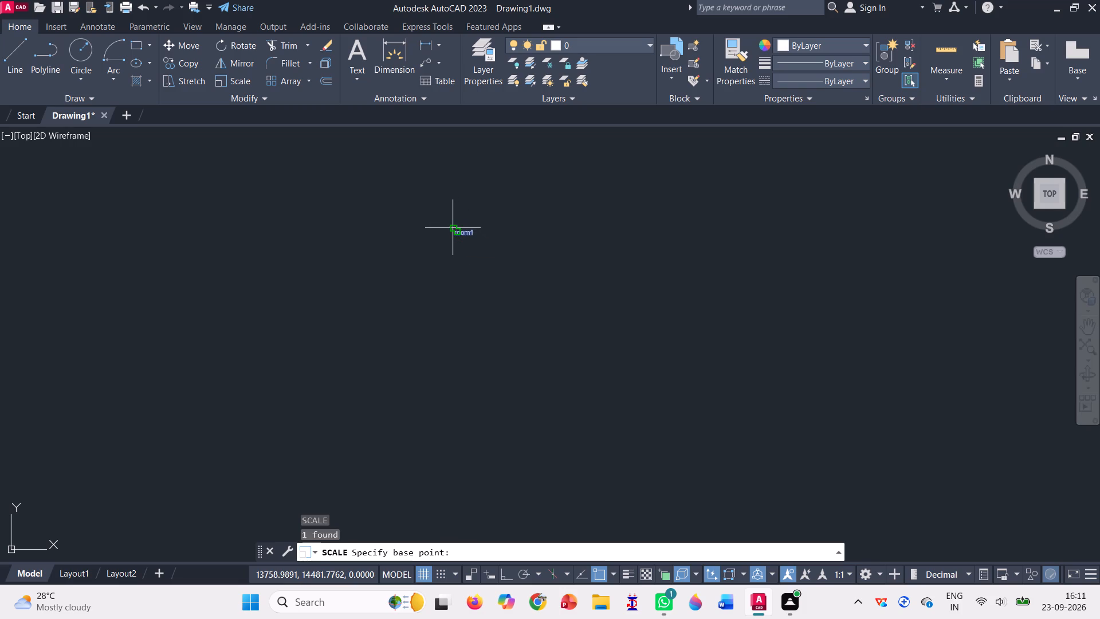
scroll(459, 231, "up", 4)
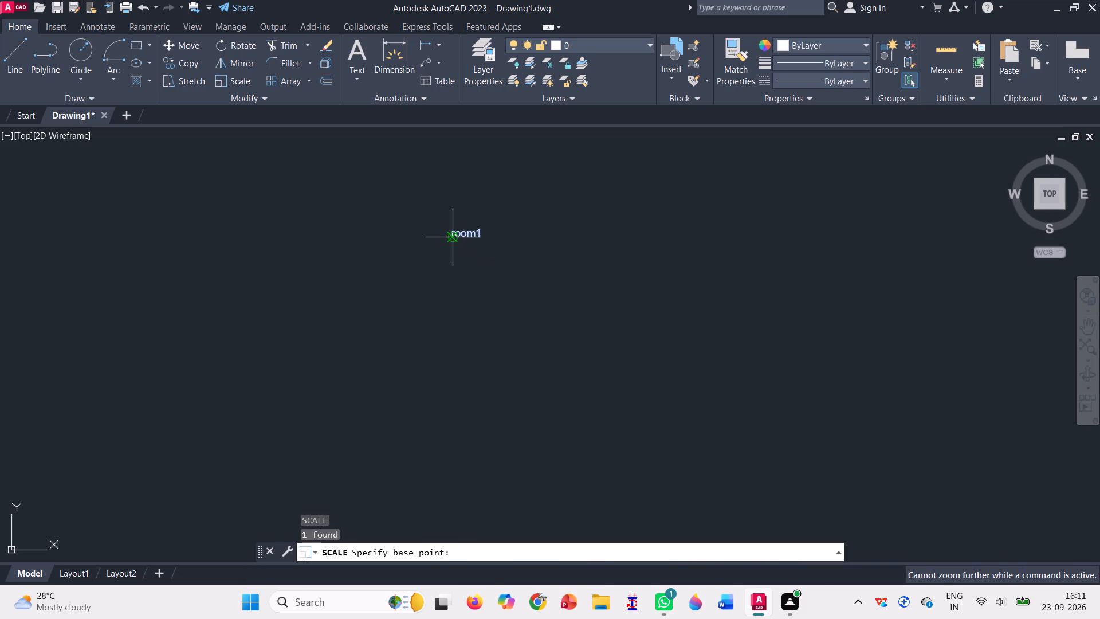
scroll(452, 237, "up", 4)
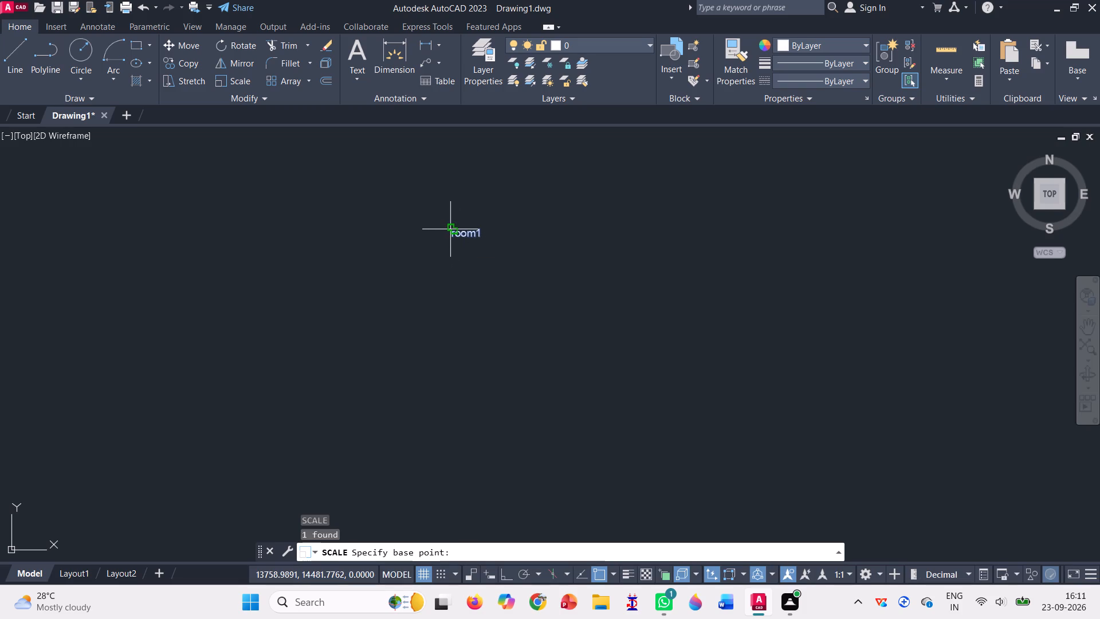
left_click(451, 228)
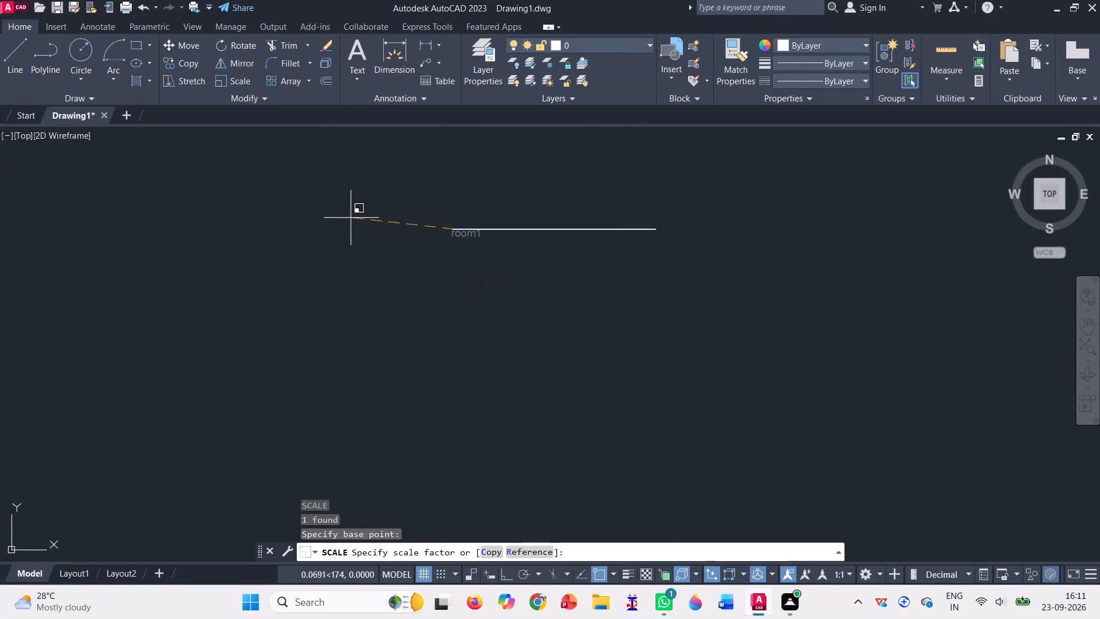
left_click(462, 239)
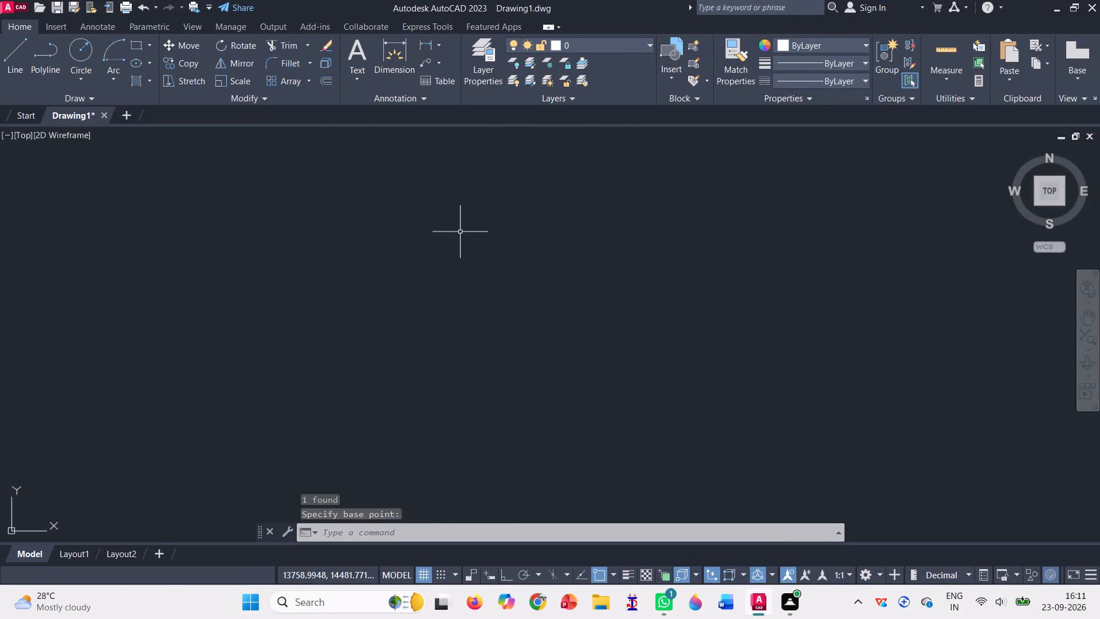
Examine the empty area beside the kitchen's outer corner at close and wide range for the scaled "room1" text.
scroll(493, 285, "up", 7)
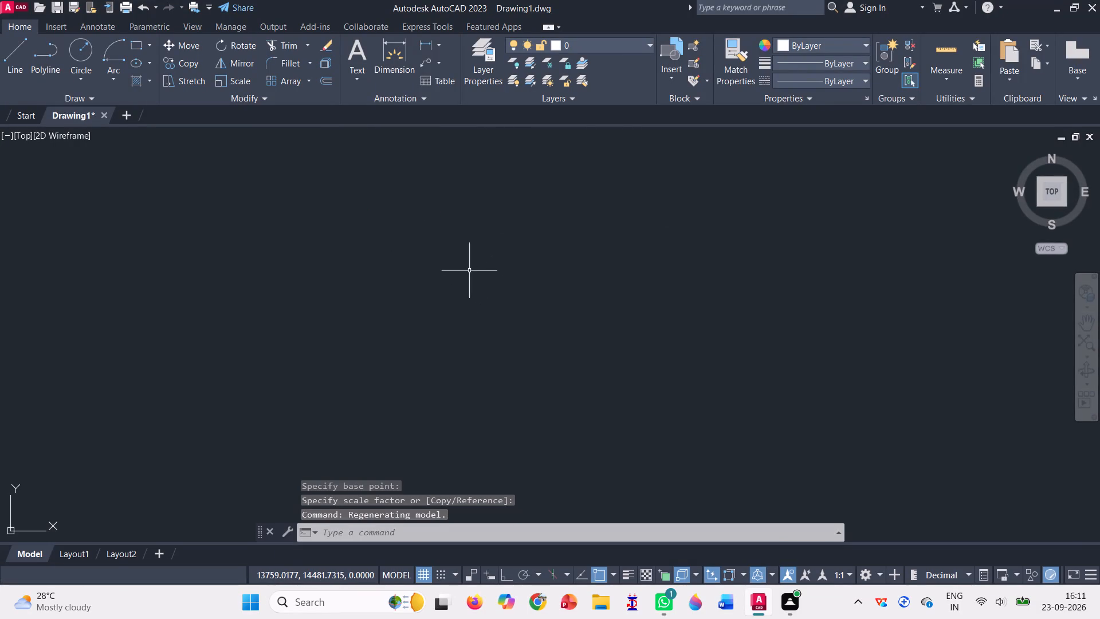
scroll(467, 259, "up", 13)
scroll(445, 227, "down", 11)
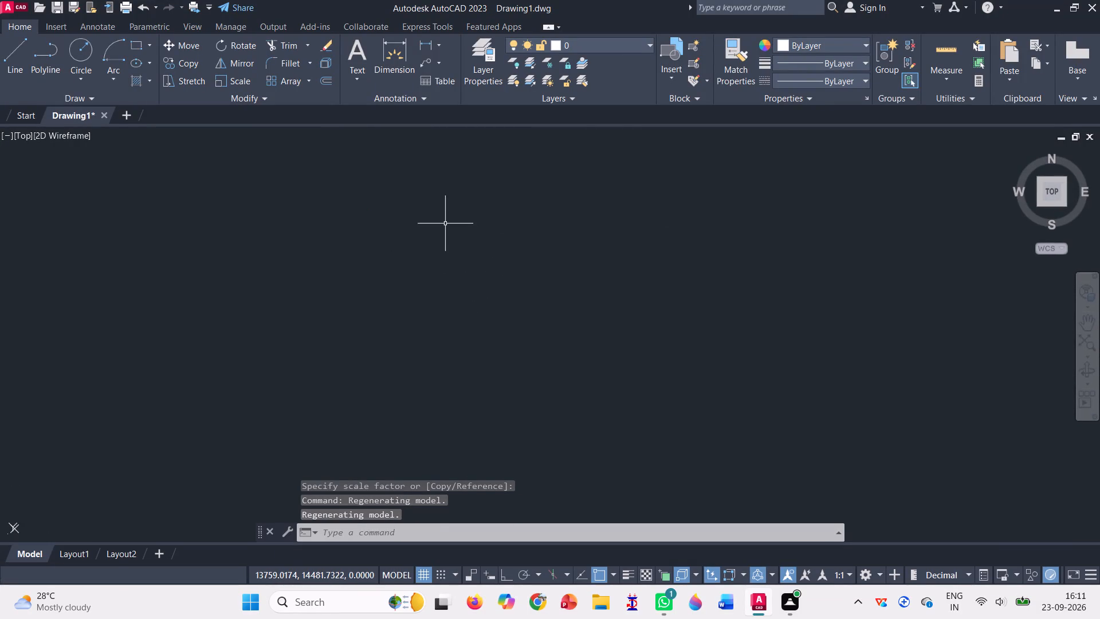
scroll(445, 224, "down", 16)
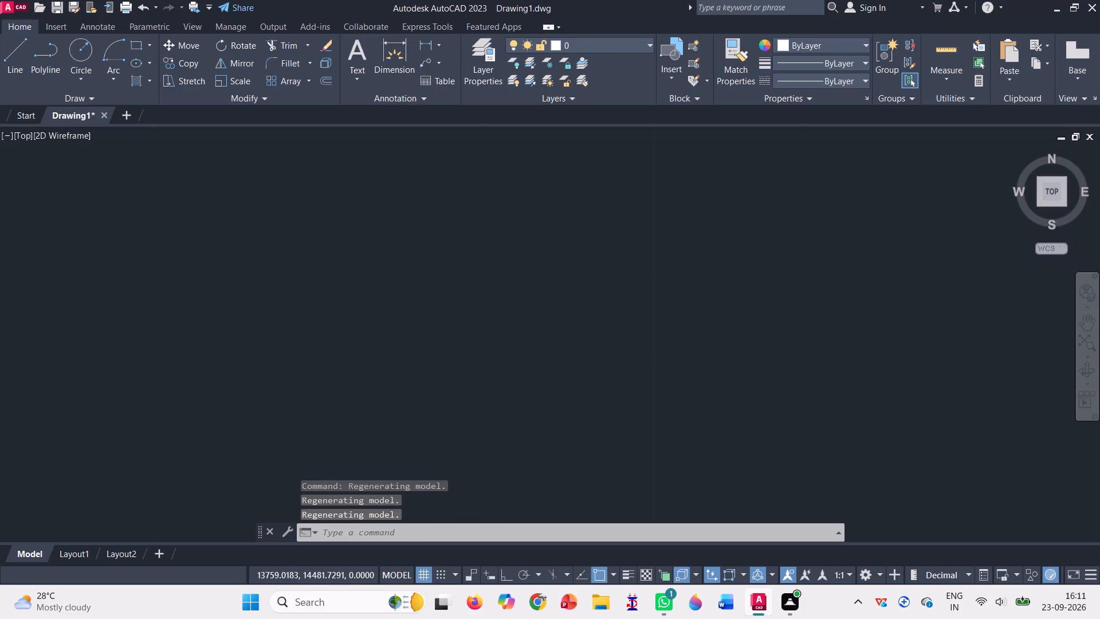
scroll(445, 223, "down", 2)
scroll(446, 224, "up", 1)
scroll(446, 224, "down", 14)
scroll(446, 218, "down", 16)
scroll(445, 218, "up", 6)
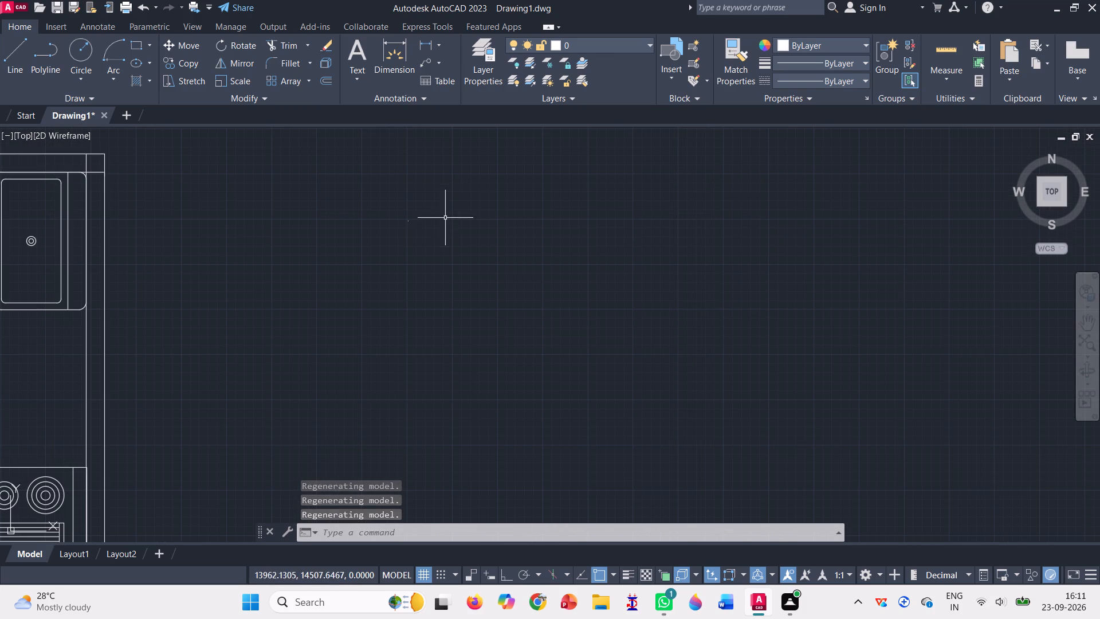
Erase the tiny leftover text objects from the empty area beyond the kitchen's outer wall.
left_click(382, 202)
left_click_drag(382, 202, 480, 369)
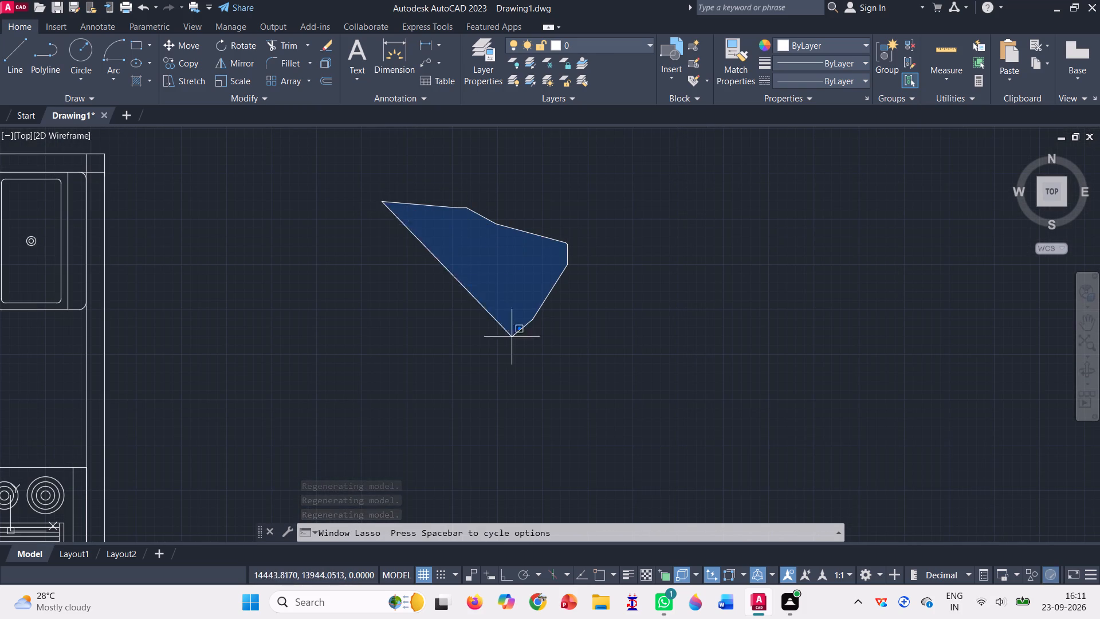
left_click_drag(480, 369, 341, 409)
key("Delete")
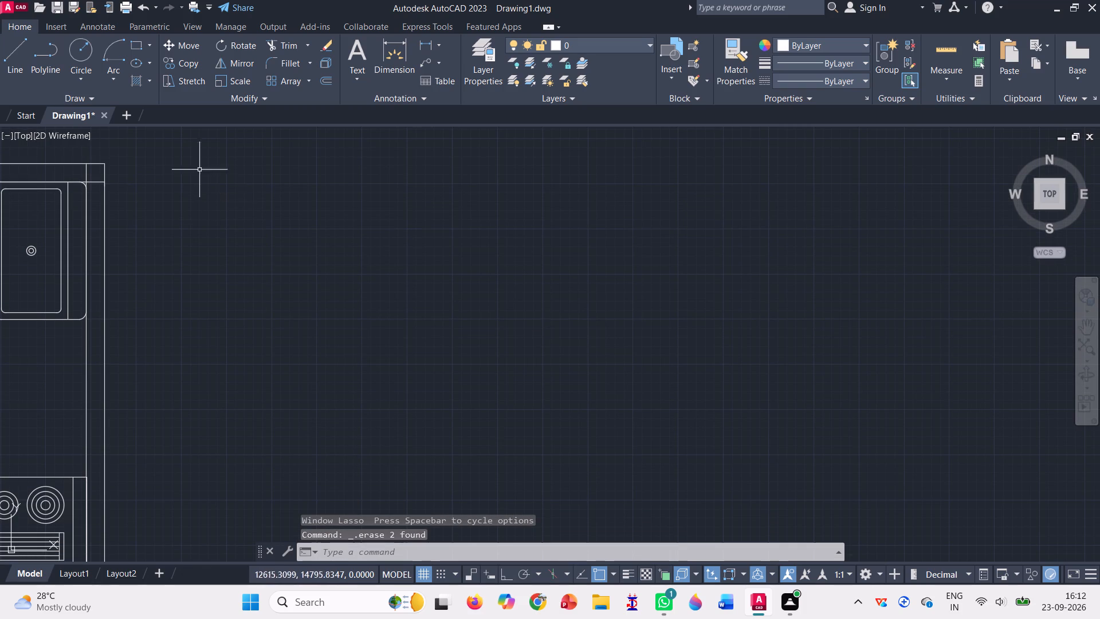
left_click_drag(196, 166, 472, 464)
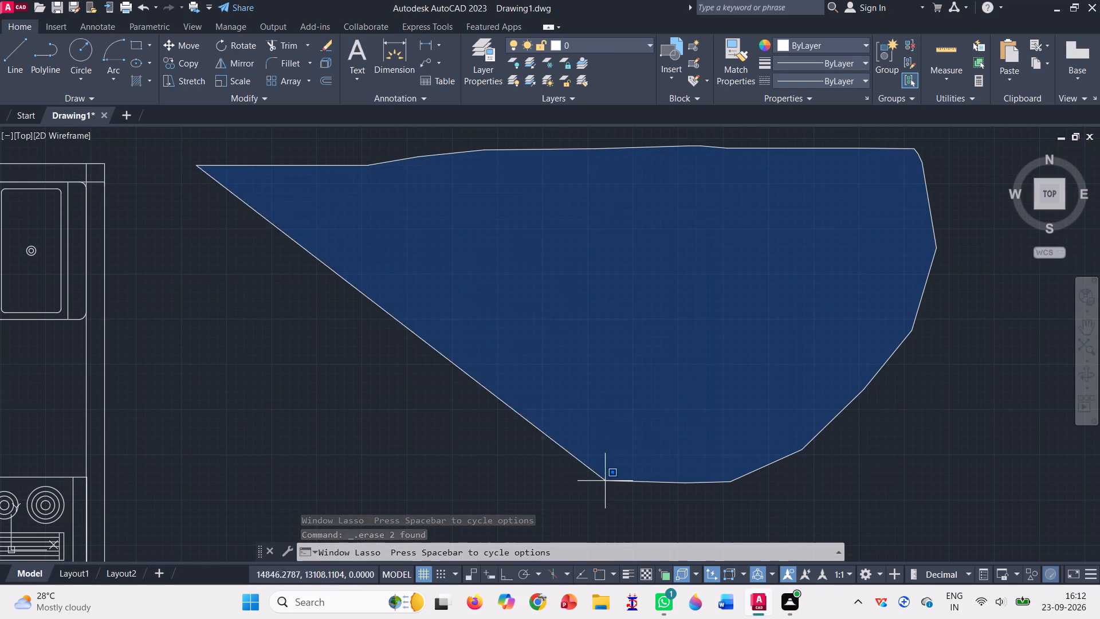
left_click_drag(472, 464, 262, 495)
key("Delete")
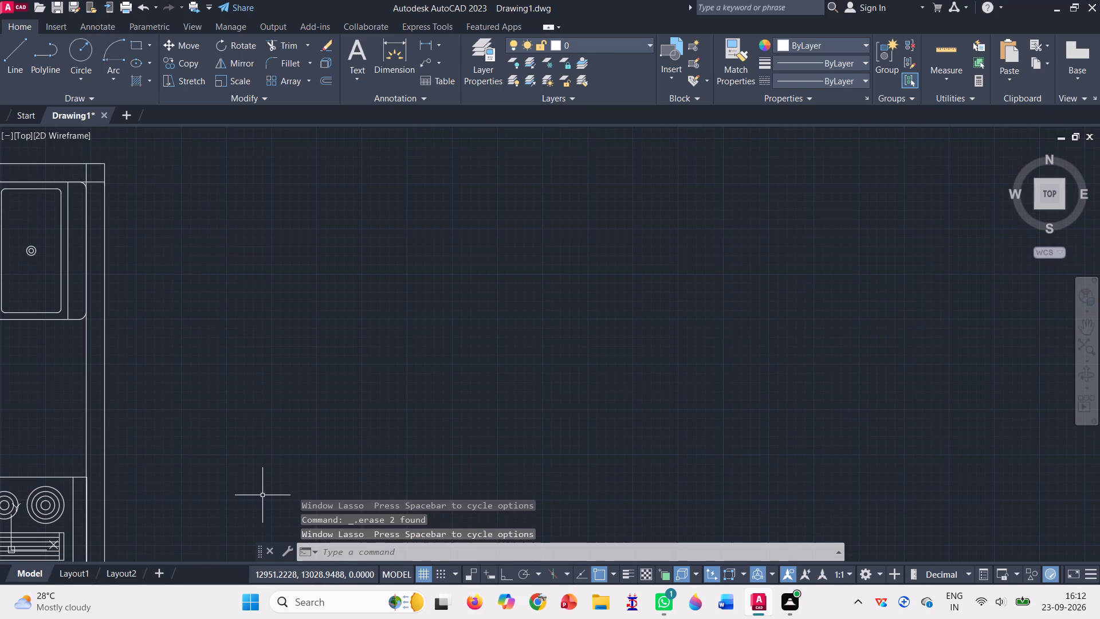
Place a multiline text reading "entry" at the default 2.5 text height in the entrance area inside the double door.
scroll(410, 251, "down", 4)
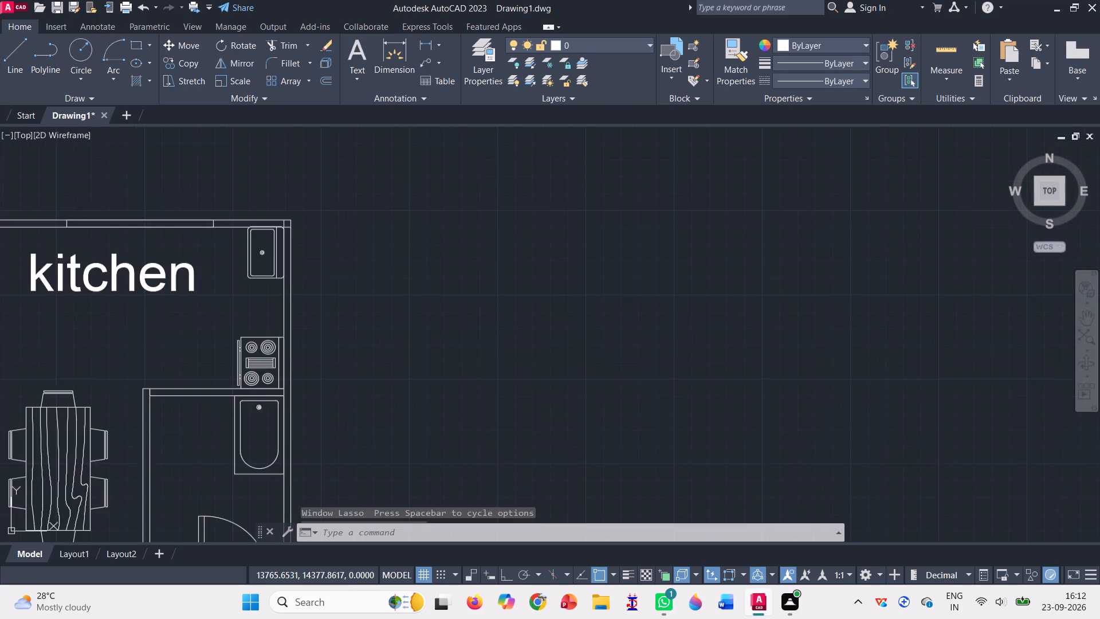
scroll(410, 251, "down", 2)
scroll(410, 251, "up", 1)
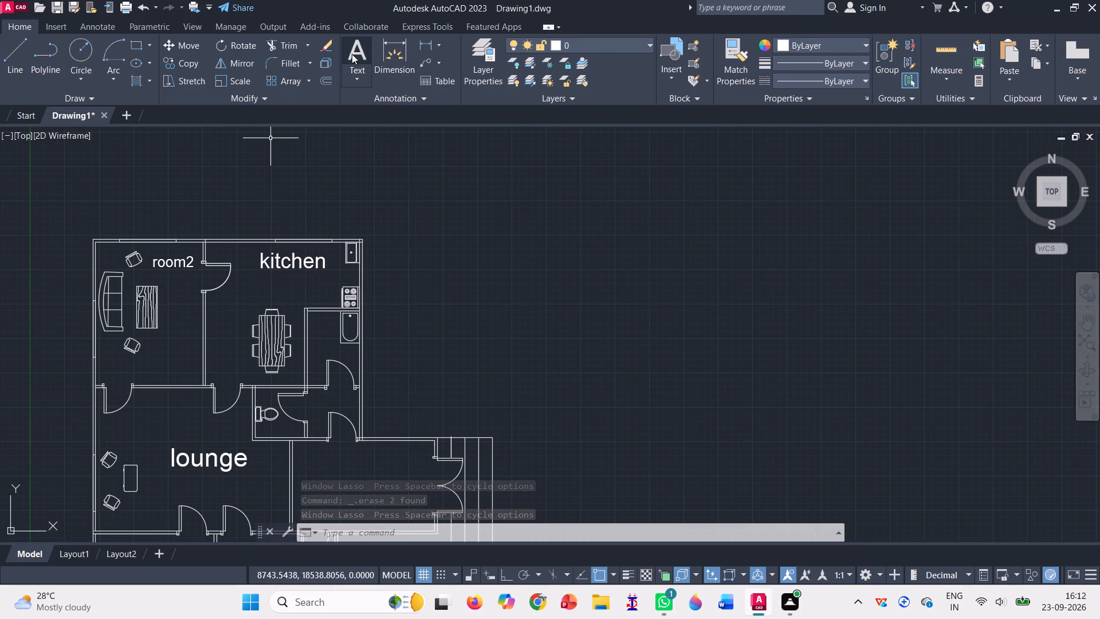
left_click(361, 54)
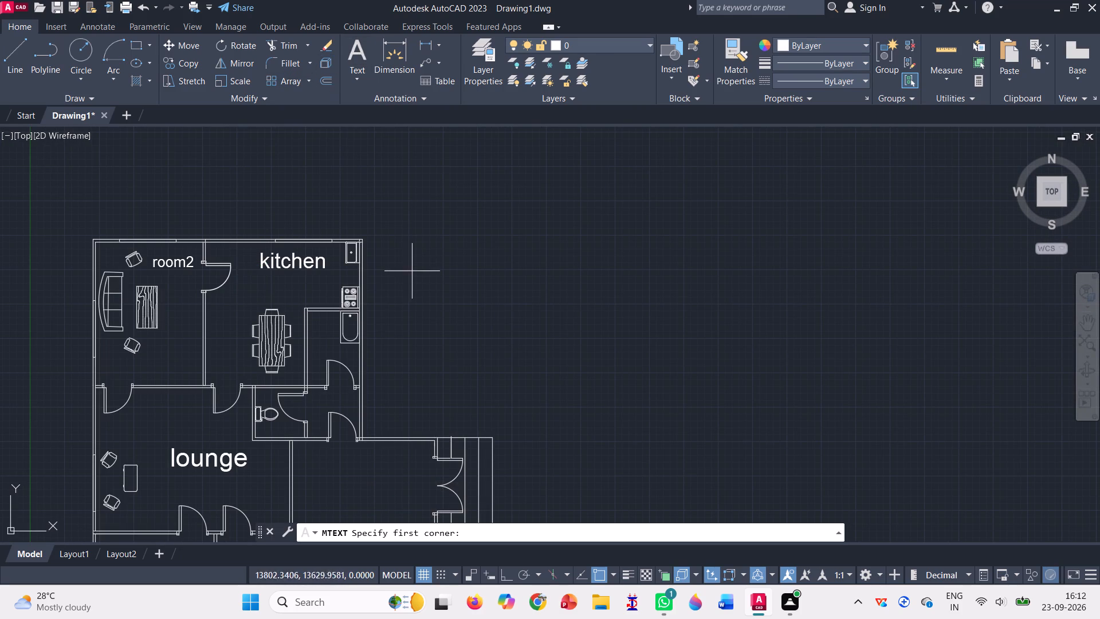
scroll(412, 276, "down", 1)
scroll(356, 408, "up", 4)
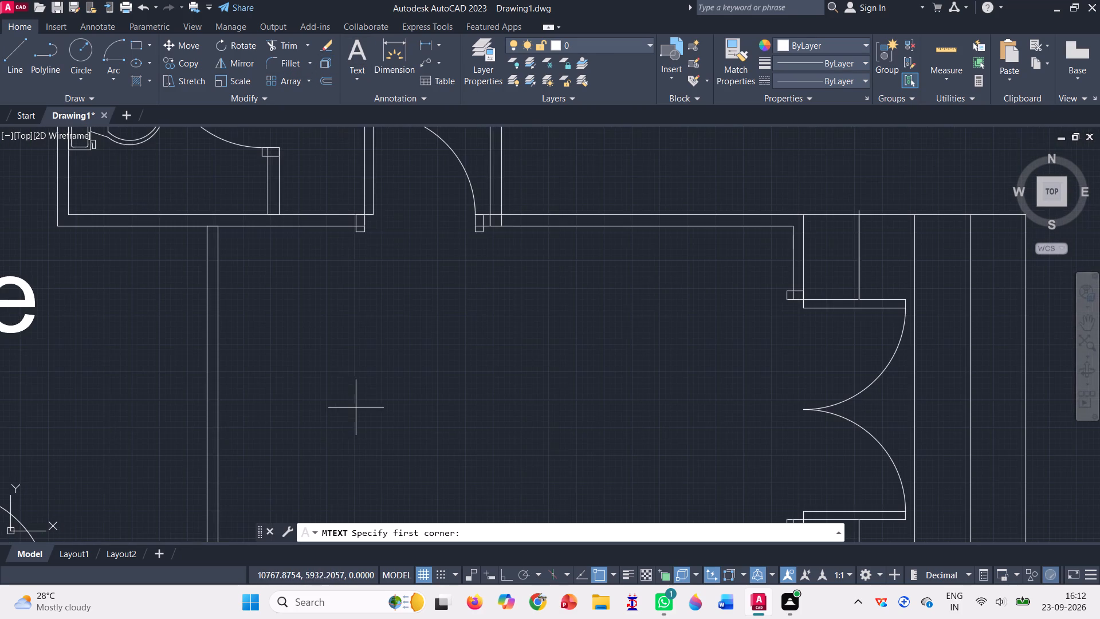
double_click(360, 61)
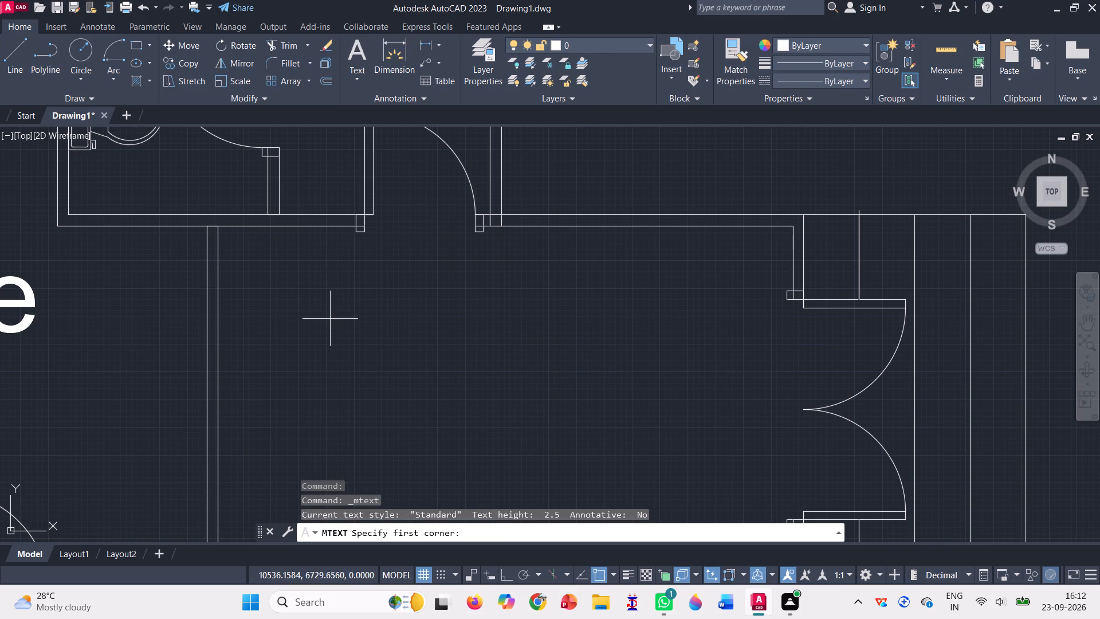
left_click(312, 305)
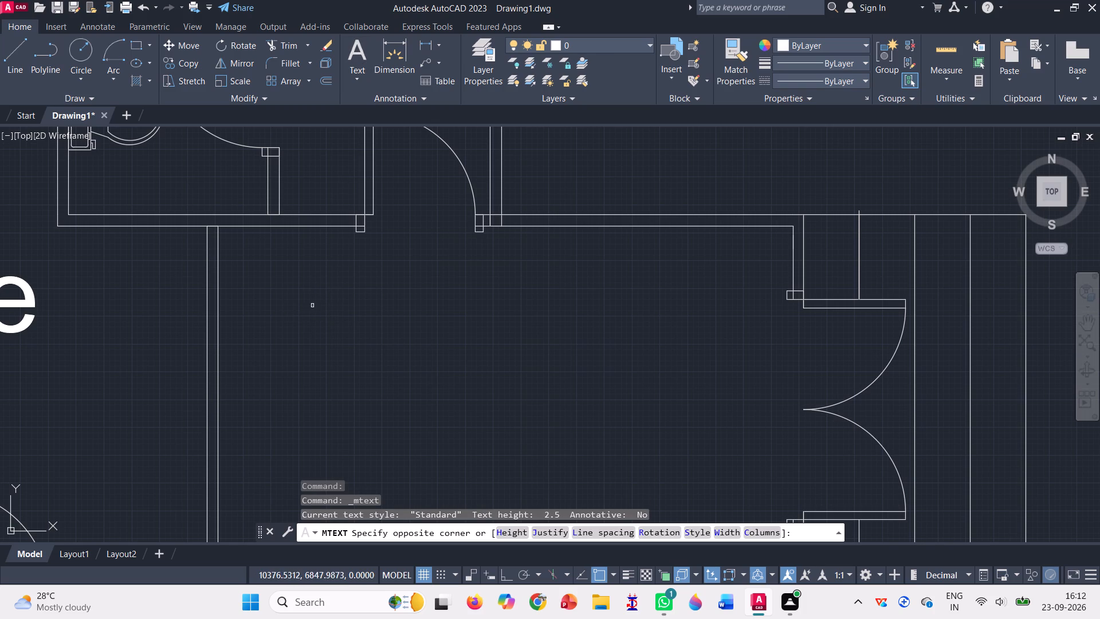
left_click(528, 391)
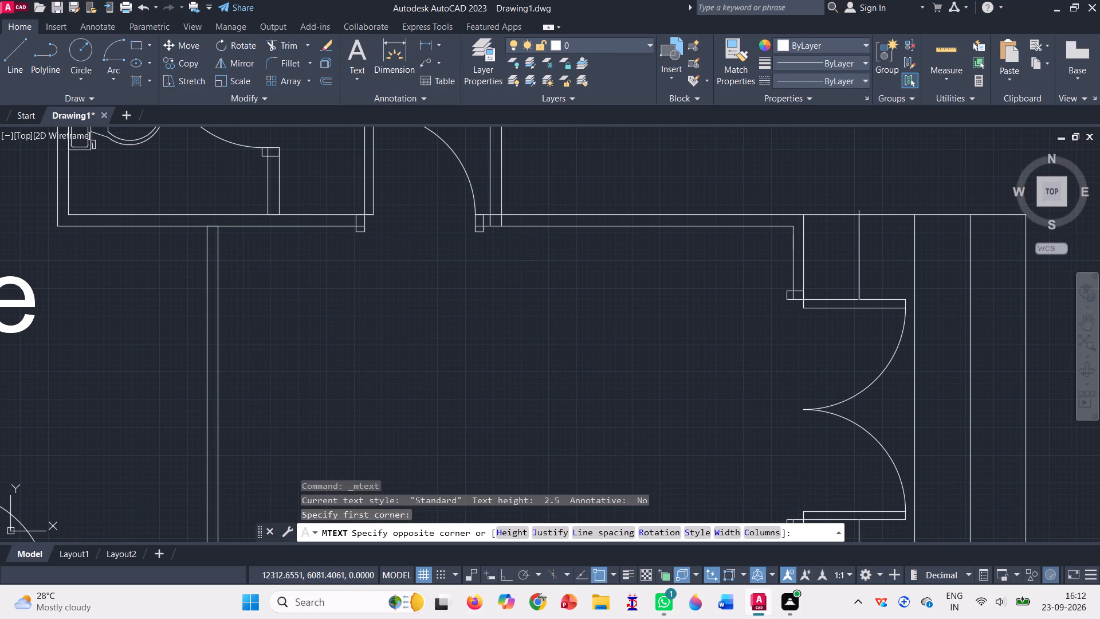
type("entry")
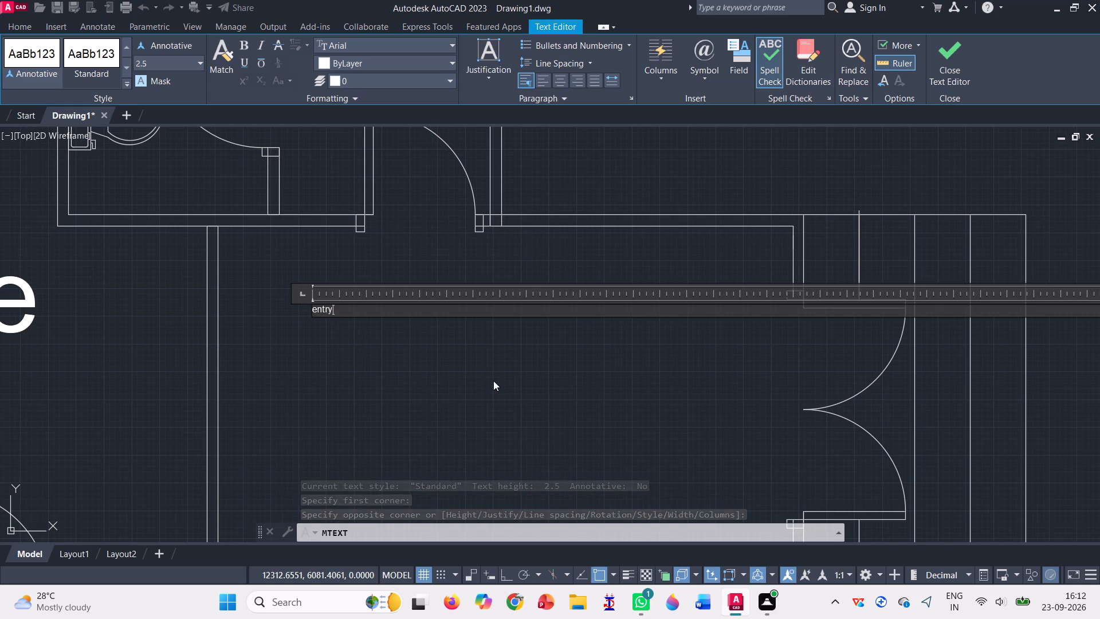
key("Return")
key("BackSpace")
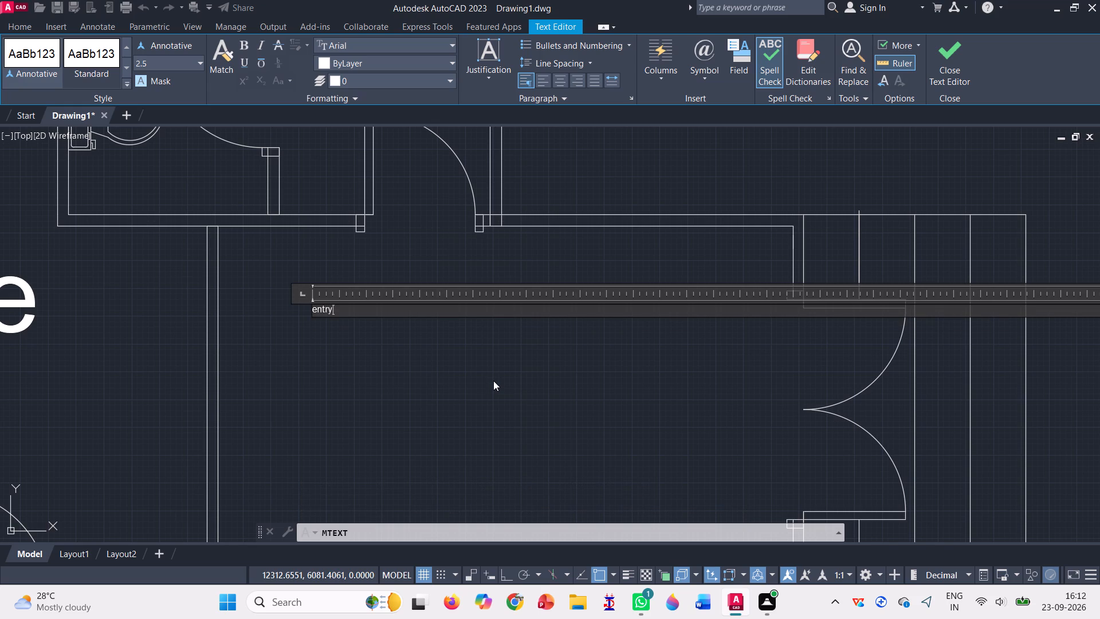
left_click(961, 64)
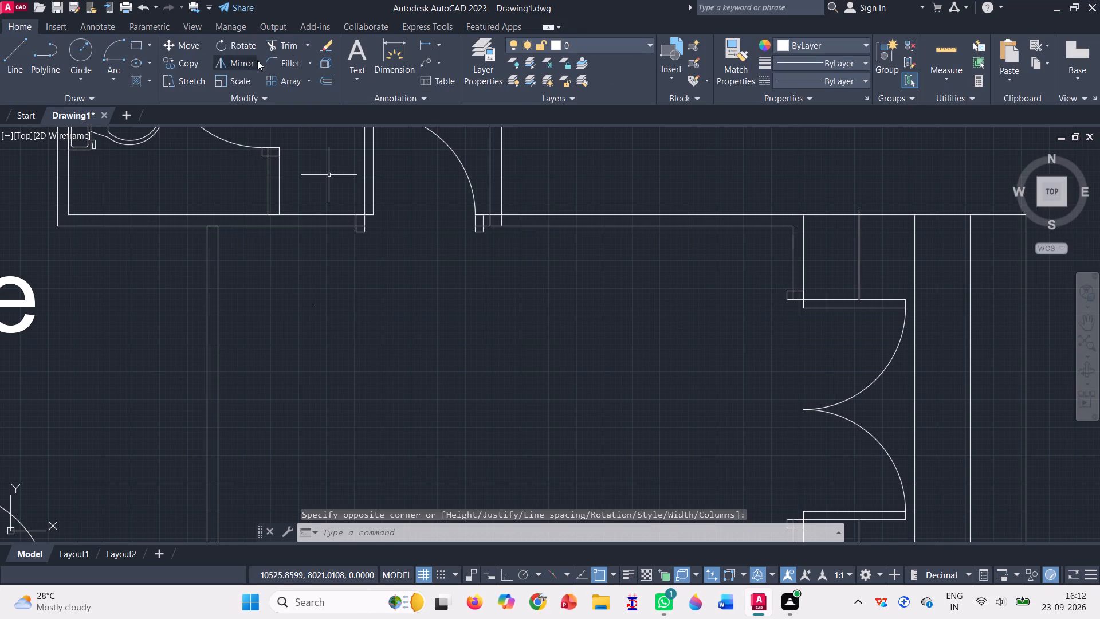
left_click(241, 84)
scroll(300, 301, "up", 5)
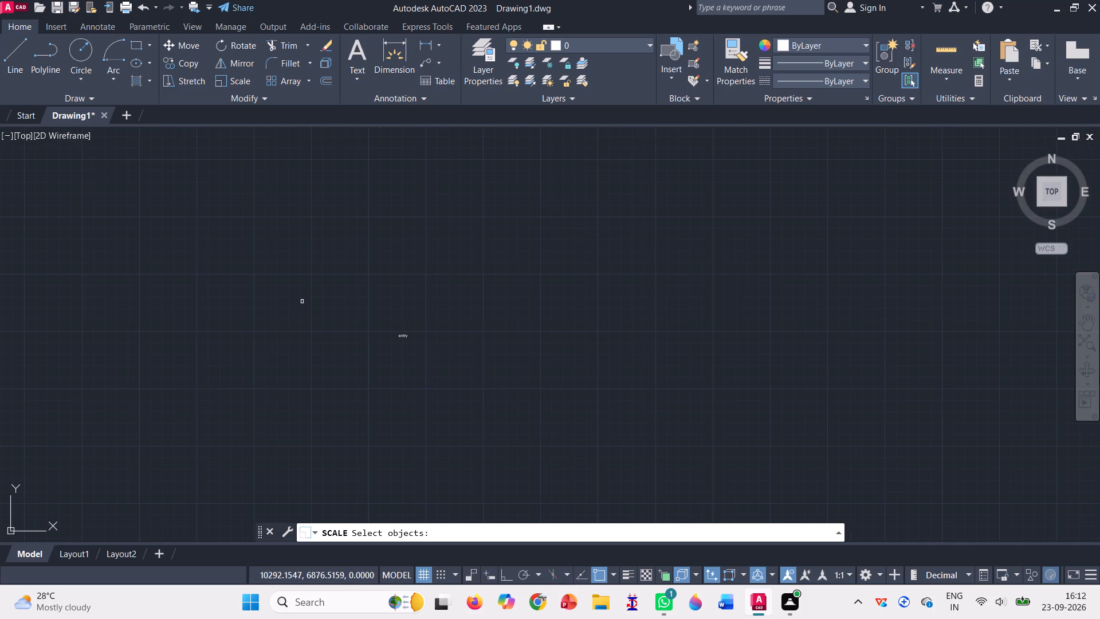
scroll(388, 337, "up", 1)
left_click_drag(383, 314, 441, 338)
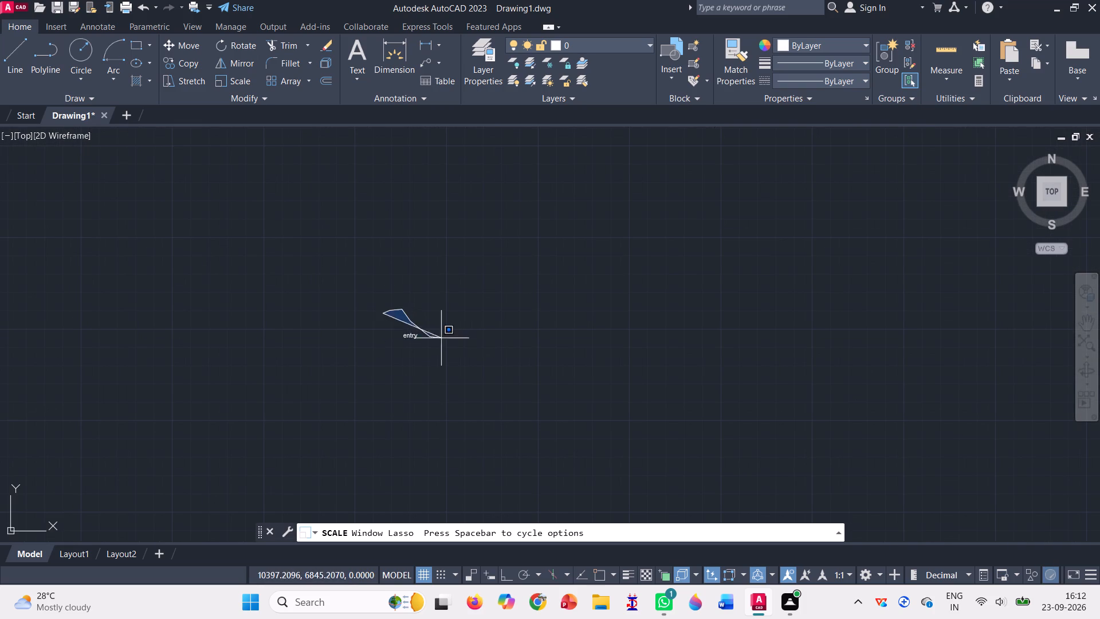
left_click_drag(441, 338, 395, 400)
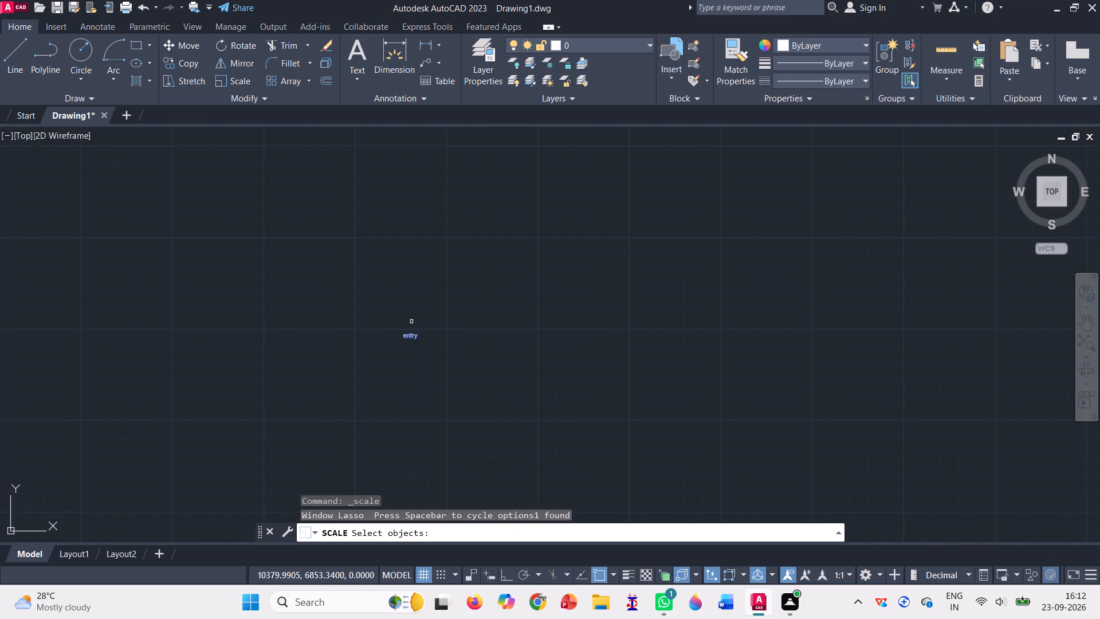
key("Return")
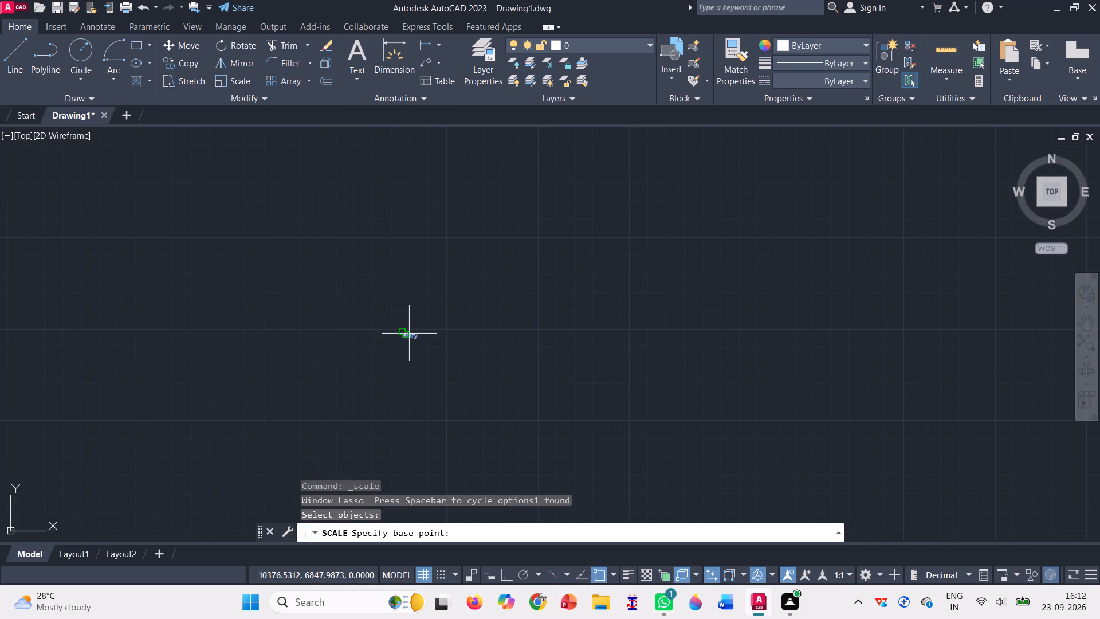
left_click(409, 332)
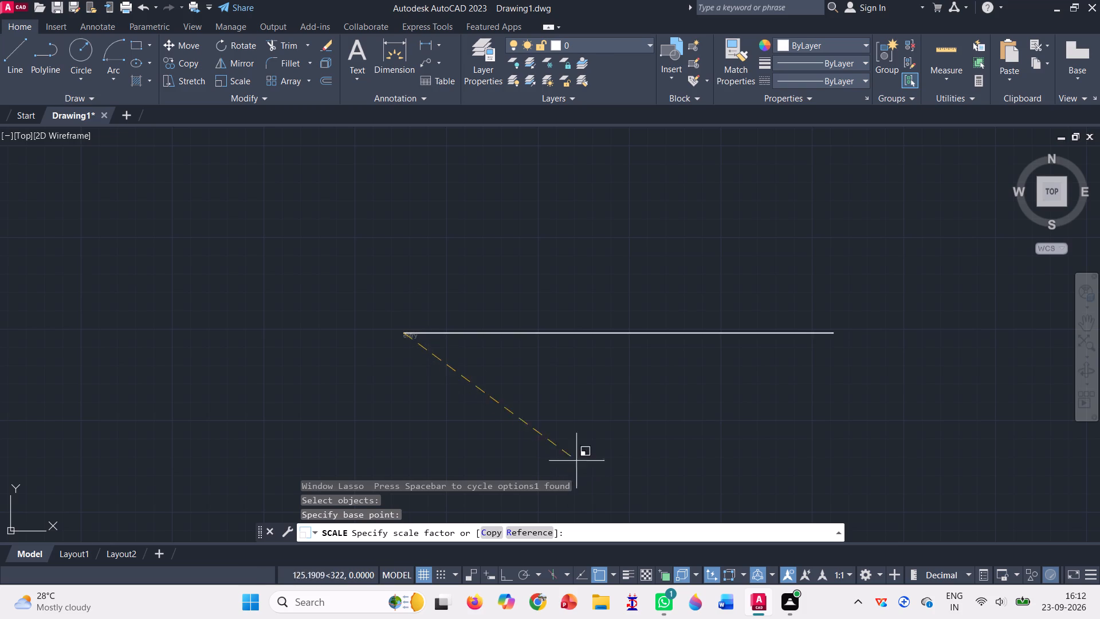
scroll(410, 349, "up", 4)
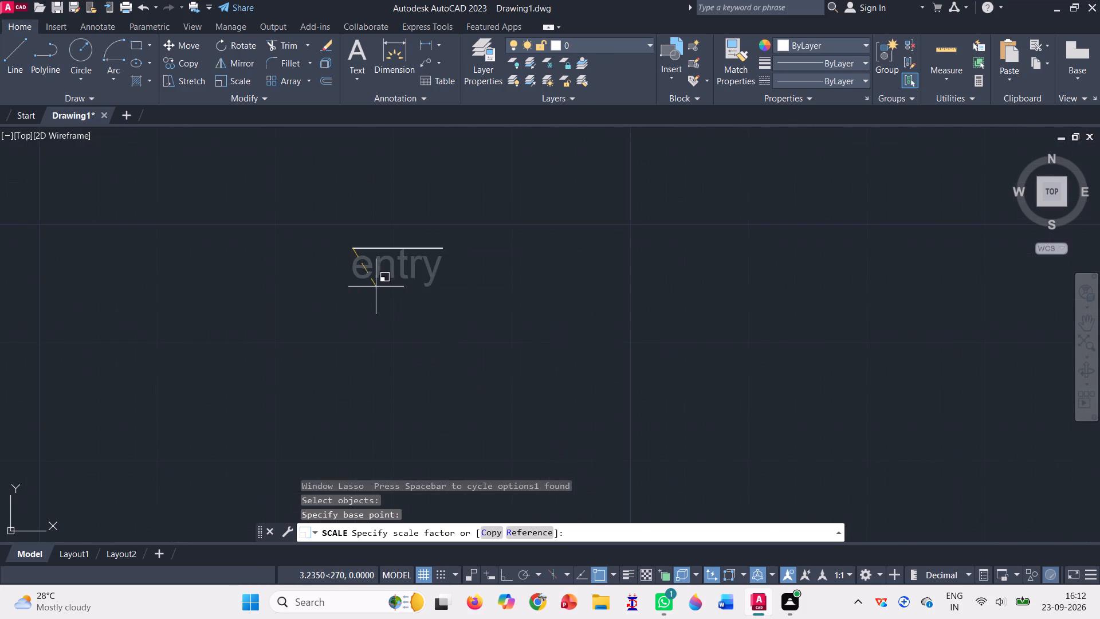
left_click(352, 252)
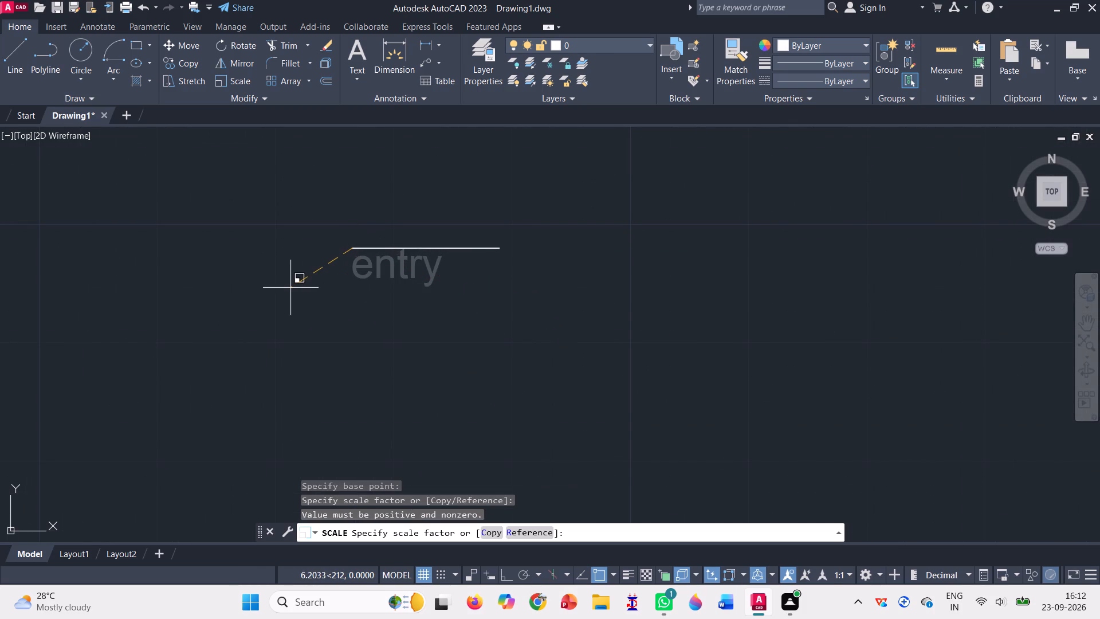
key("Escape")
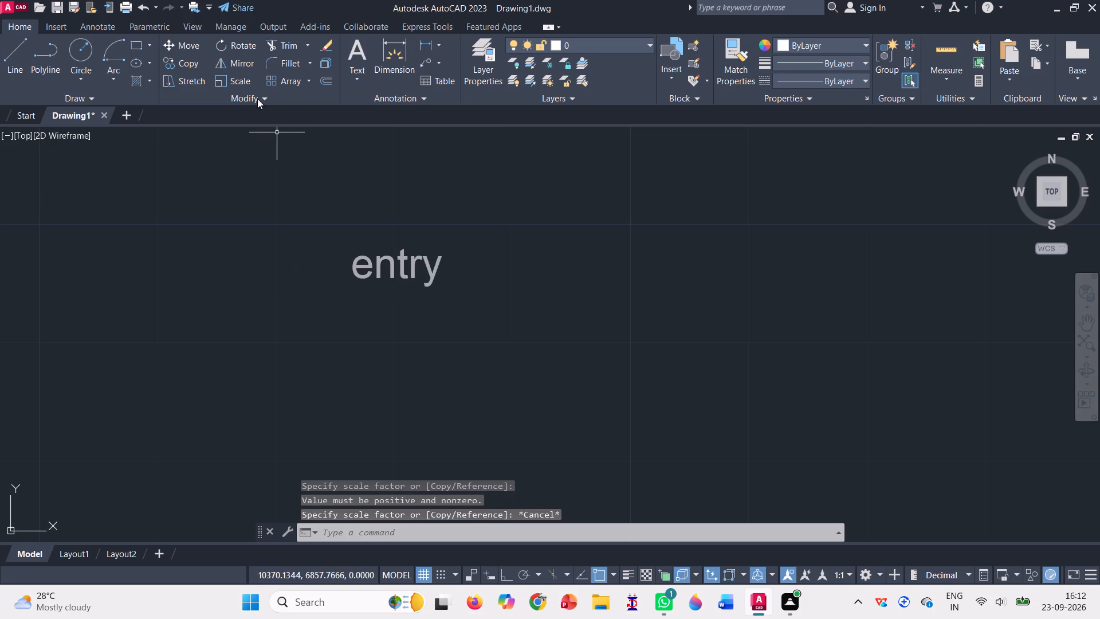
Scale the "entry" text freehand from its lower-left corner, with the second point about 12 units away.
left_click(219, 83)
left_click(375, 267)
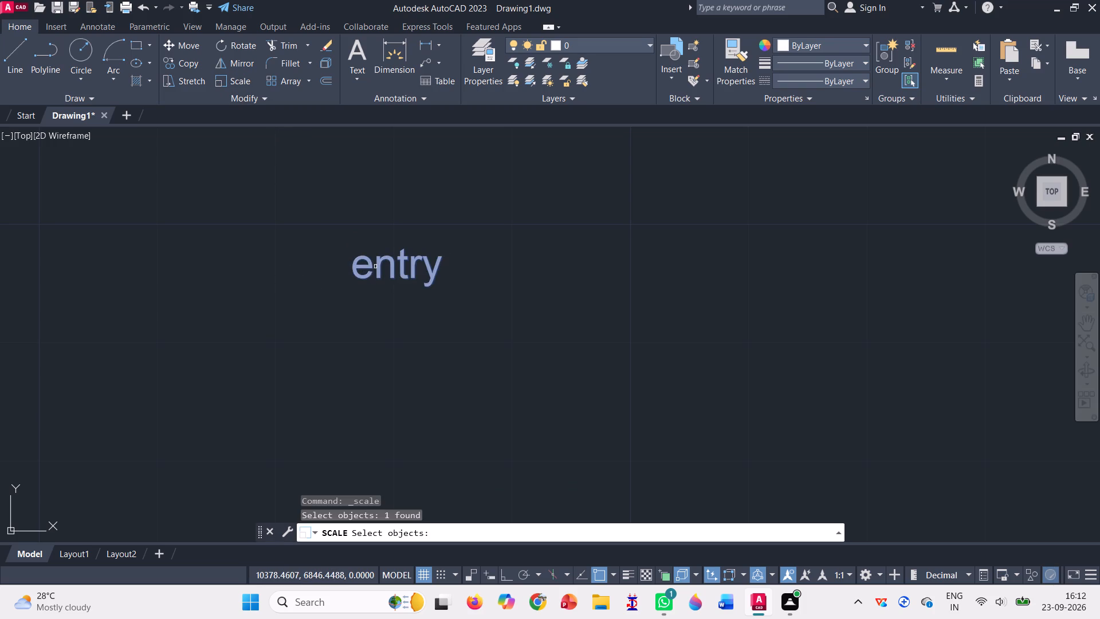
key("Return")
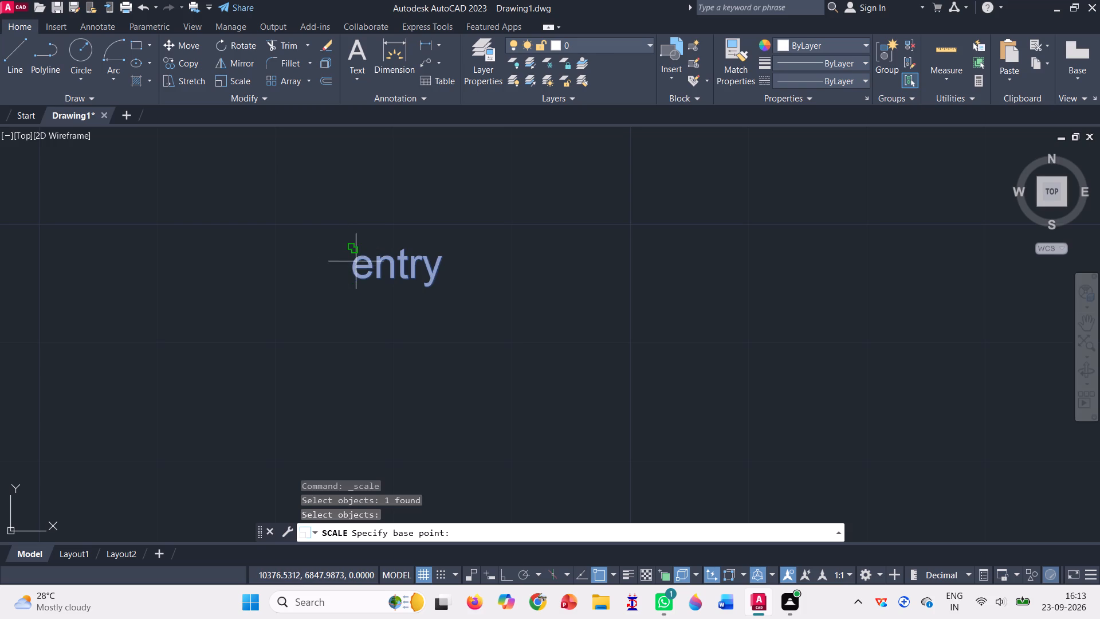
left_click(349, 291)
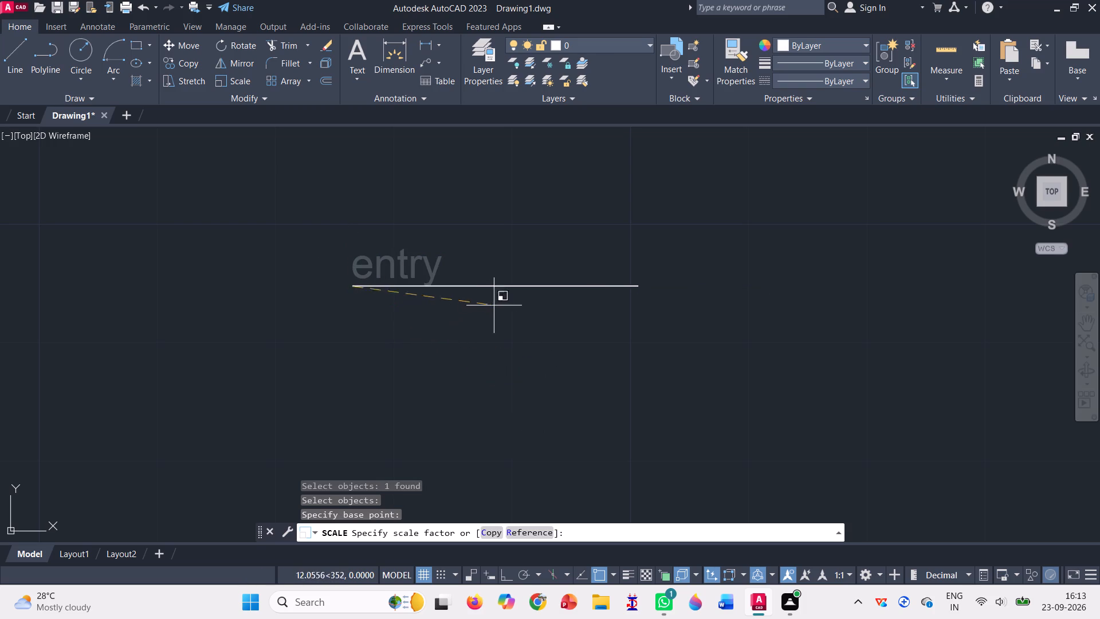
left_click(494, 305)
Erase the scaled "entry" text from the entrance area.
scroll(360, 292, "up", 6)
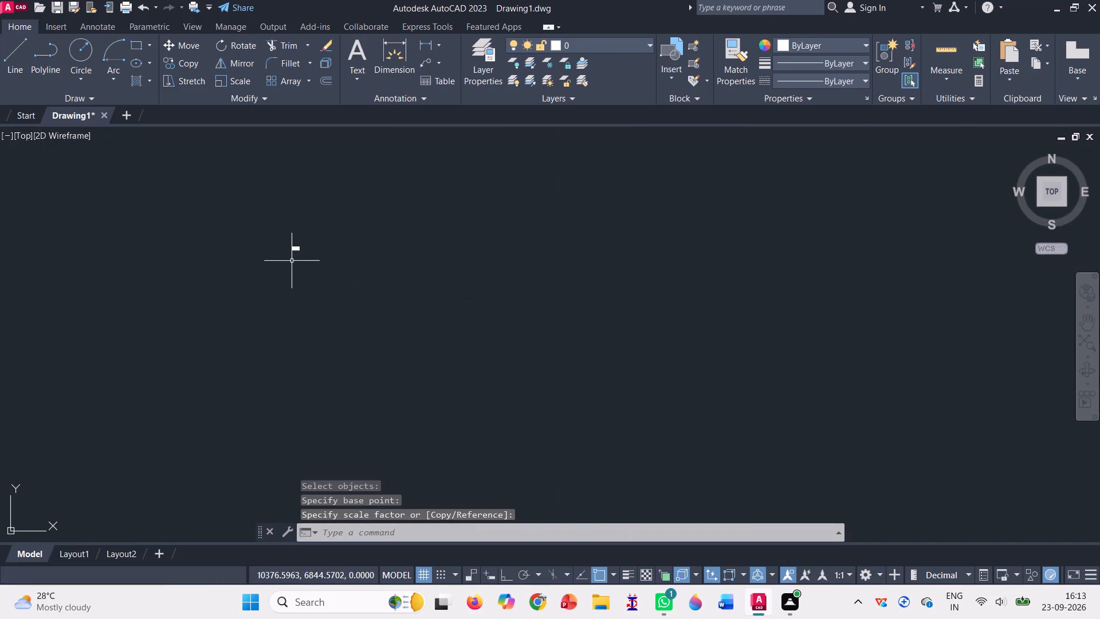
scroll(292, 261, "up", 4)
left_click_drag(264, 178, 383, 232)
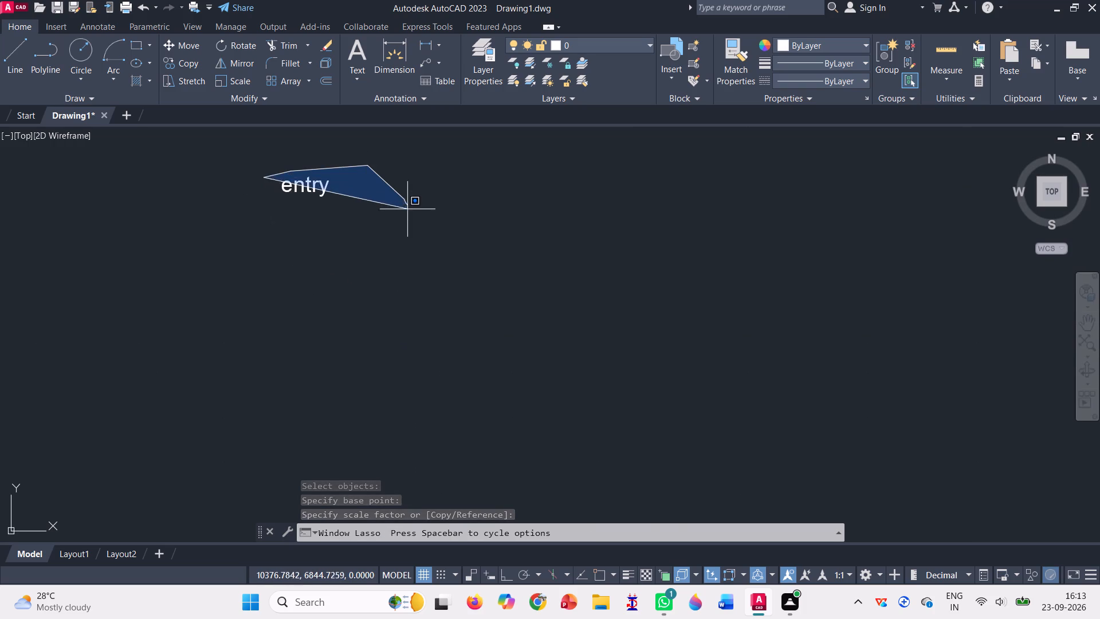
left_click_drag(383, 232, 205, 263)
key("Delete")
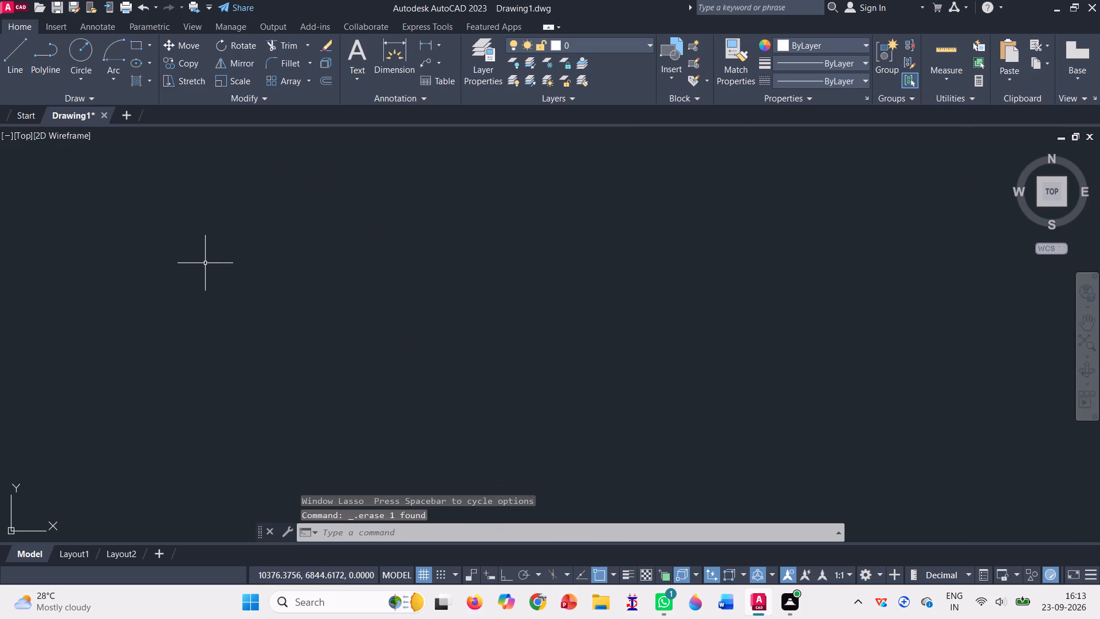
Place a multiline text reading "entry" with text height 200 in the entrance area between the lounge and the double door.
scroll(184, 331, "down", 15)
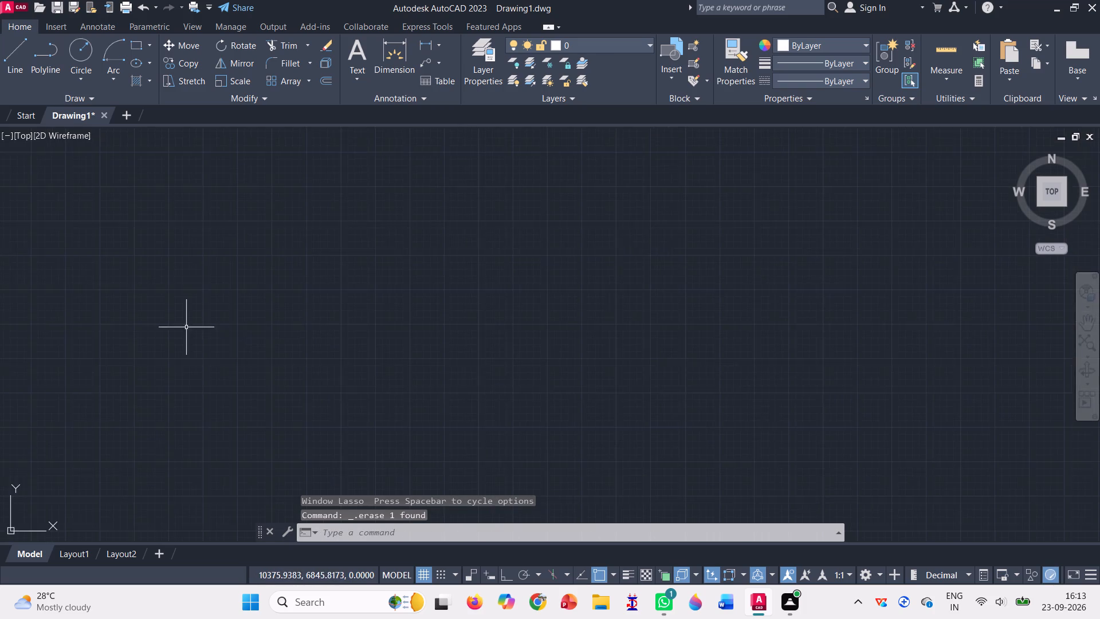
scroll(186, 327, "down", 6)
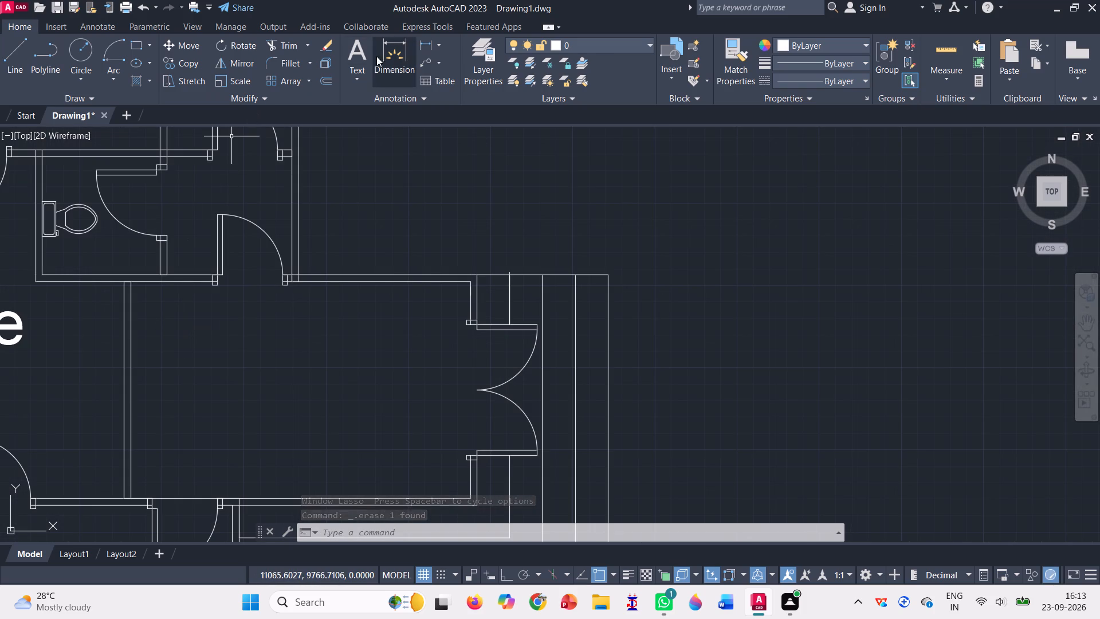
left_click(372, 60)
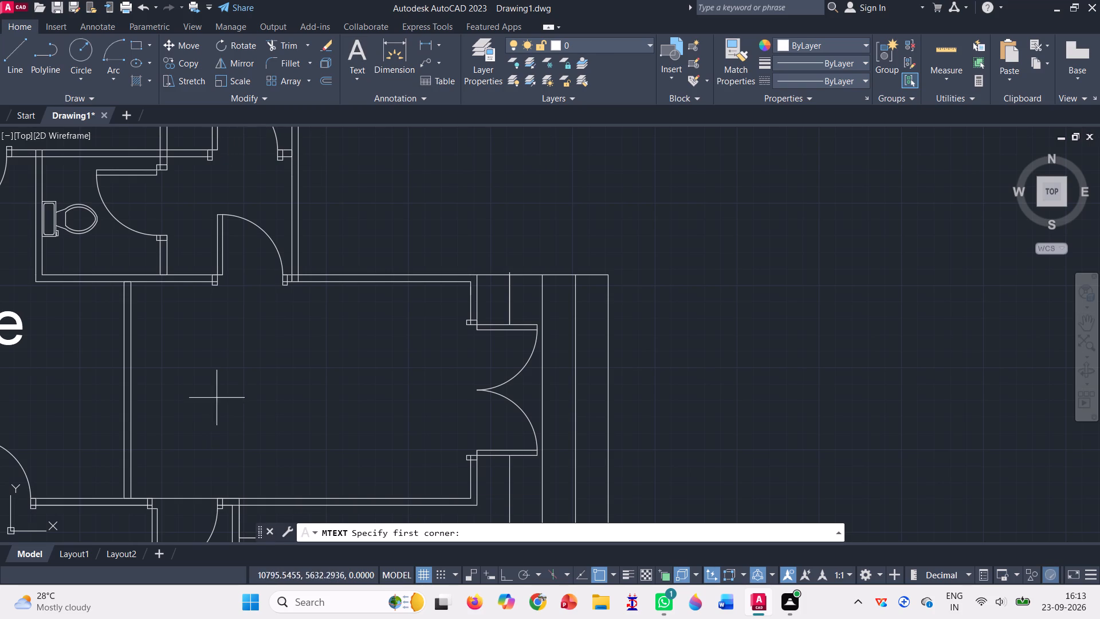
left_click(209, 355)
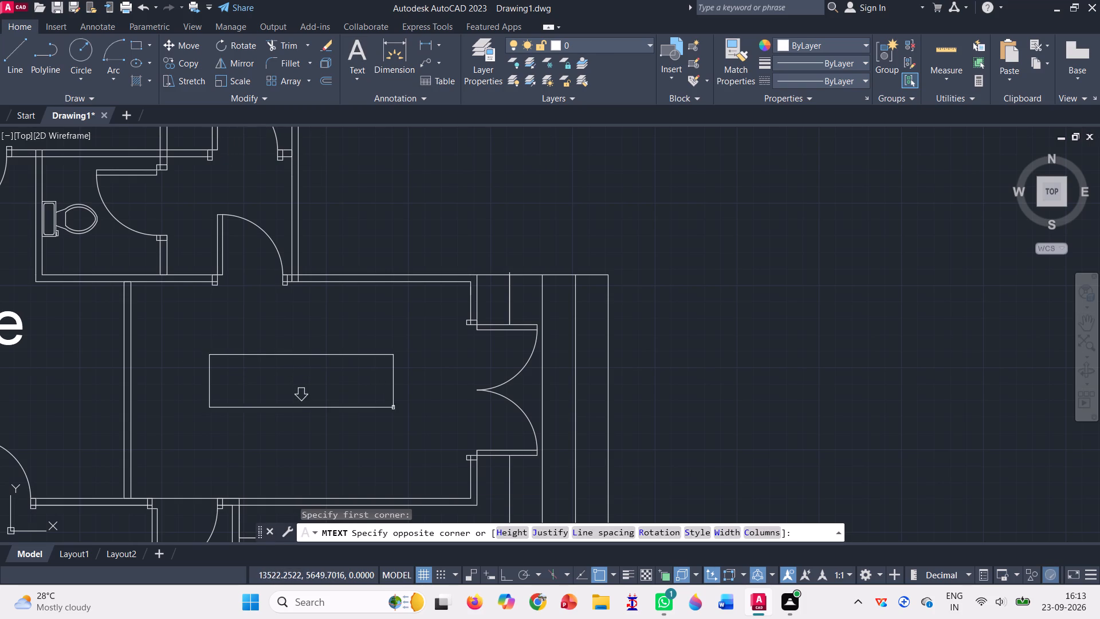
left_click(408, 411)
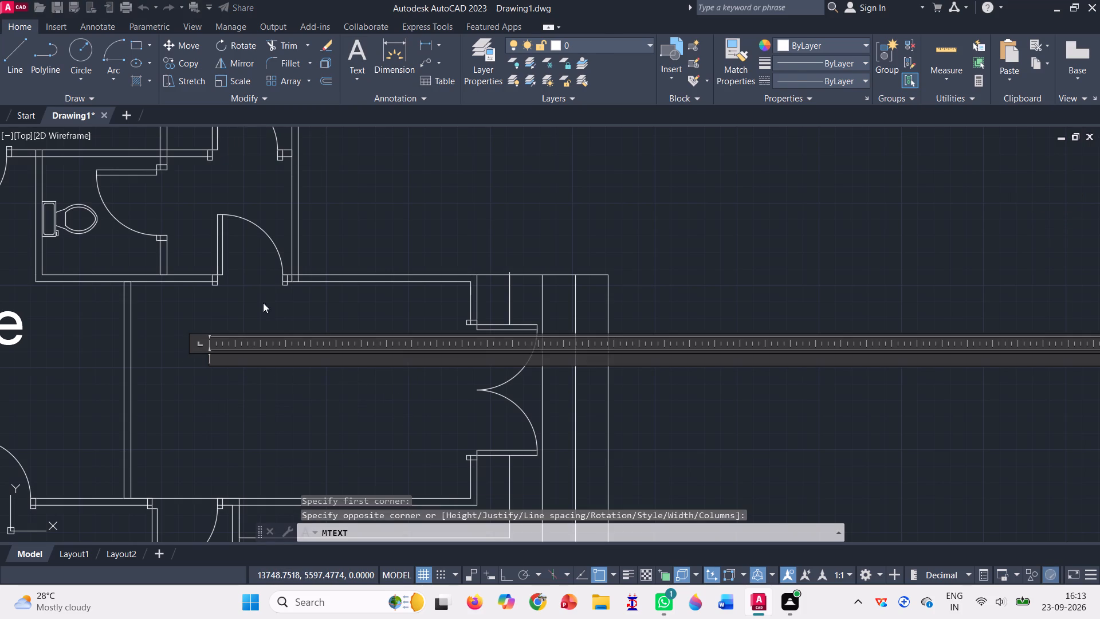
left_click(199, 65)
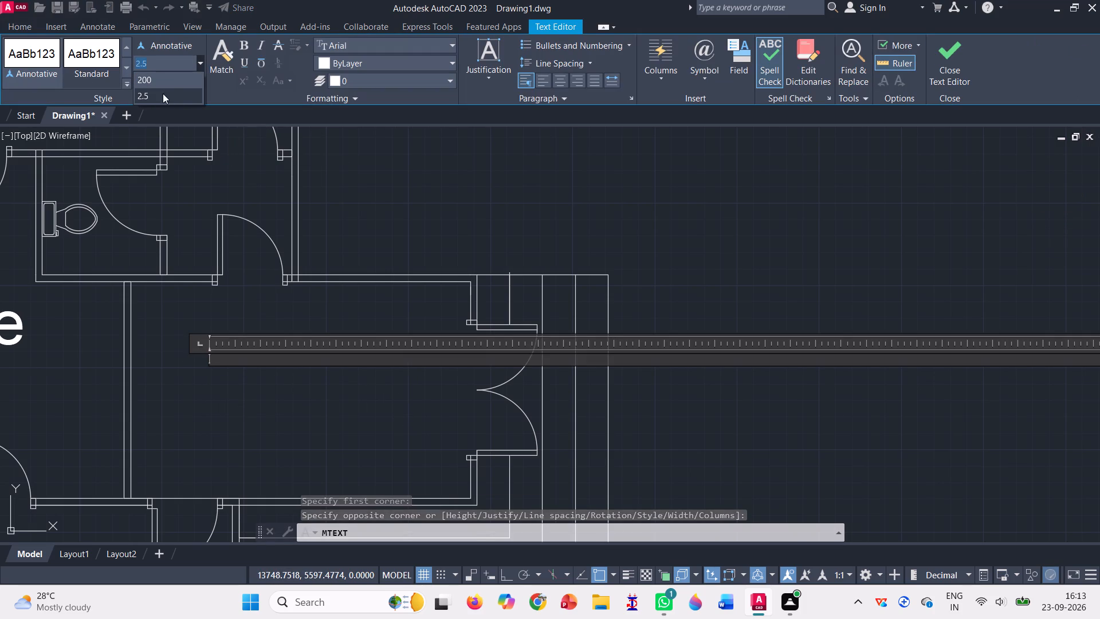
left_click(171, 80)
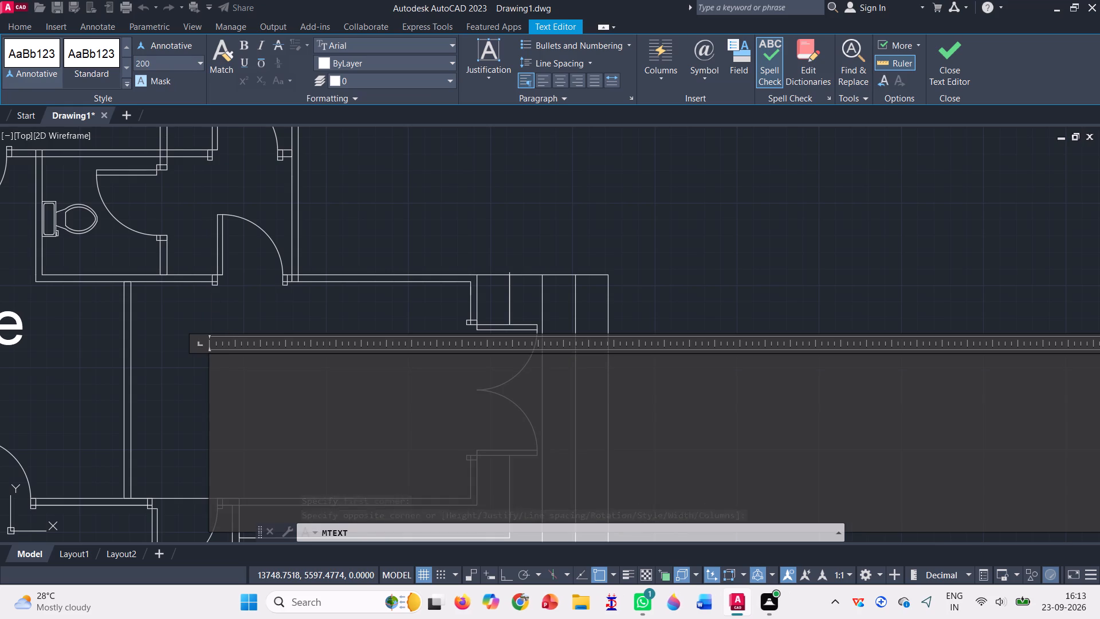
type("entry")
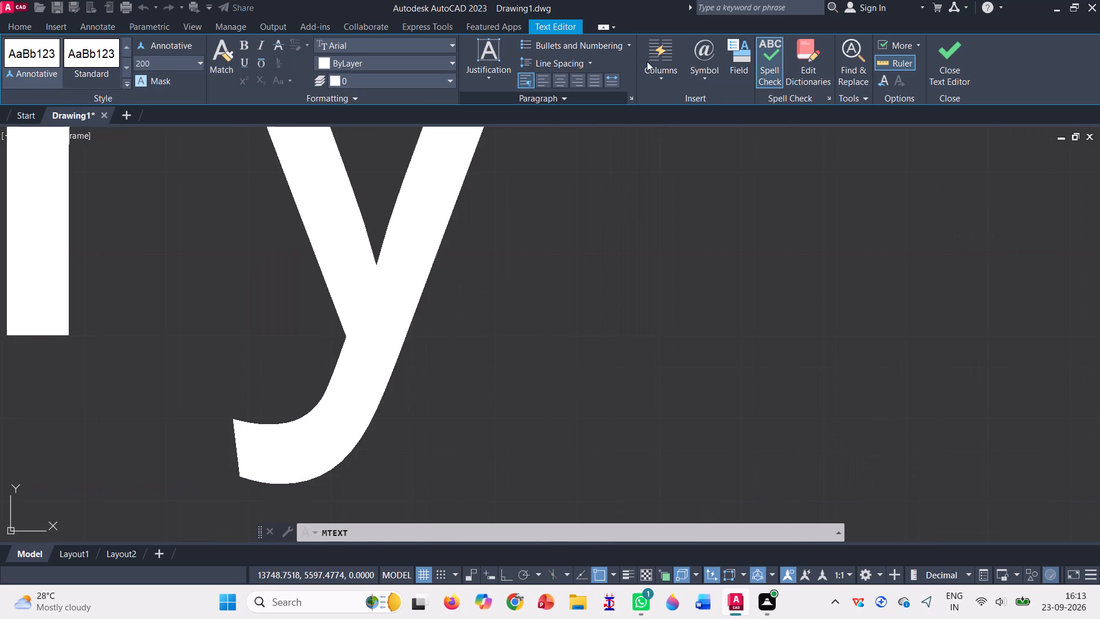
left_click(954, 60)
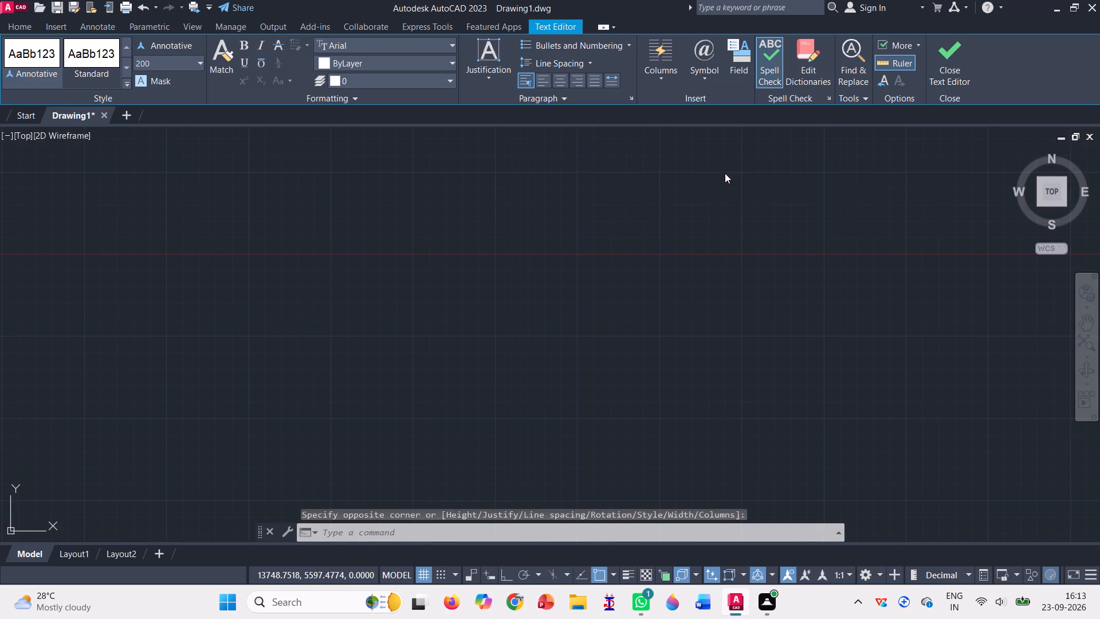
scroll(528, 288, "down", 2)
scroll(630, 260, "down", 2)
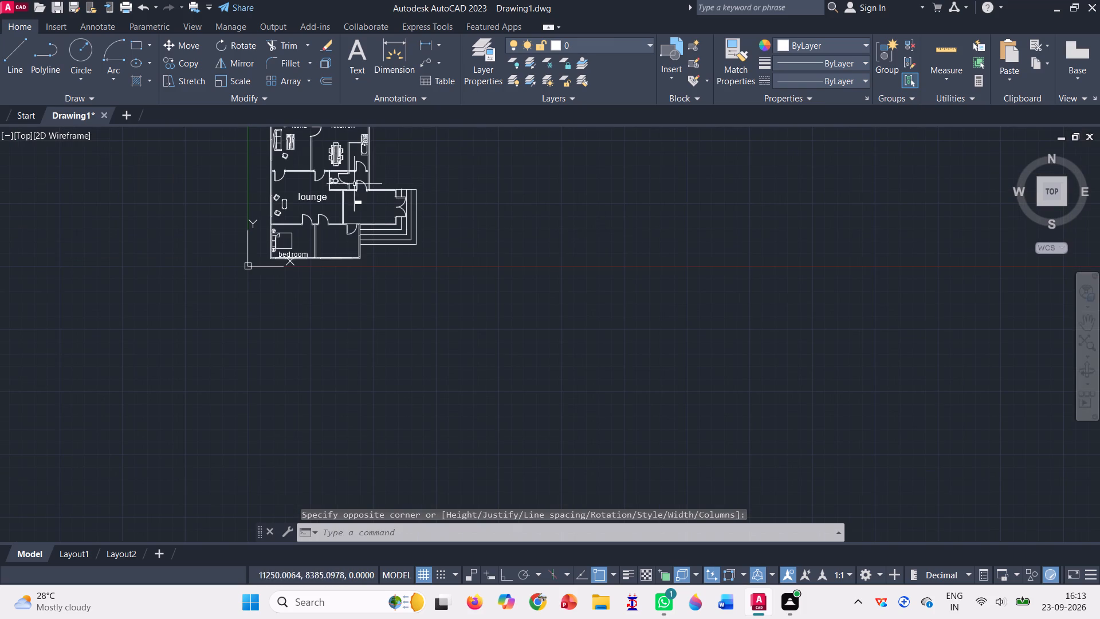
scroll(319, 193, "up", 3)
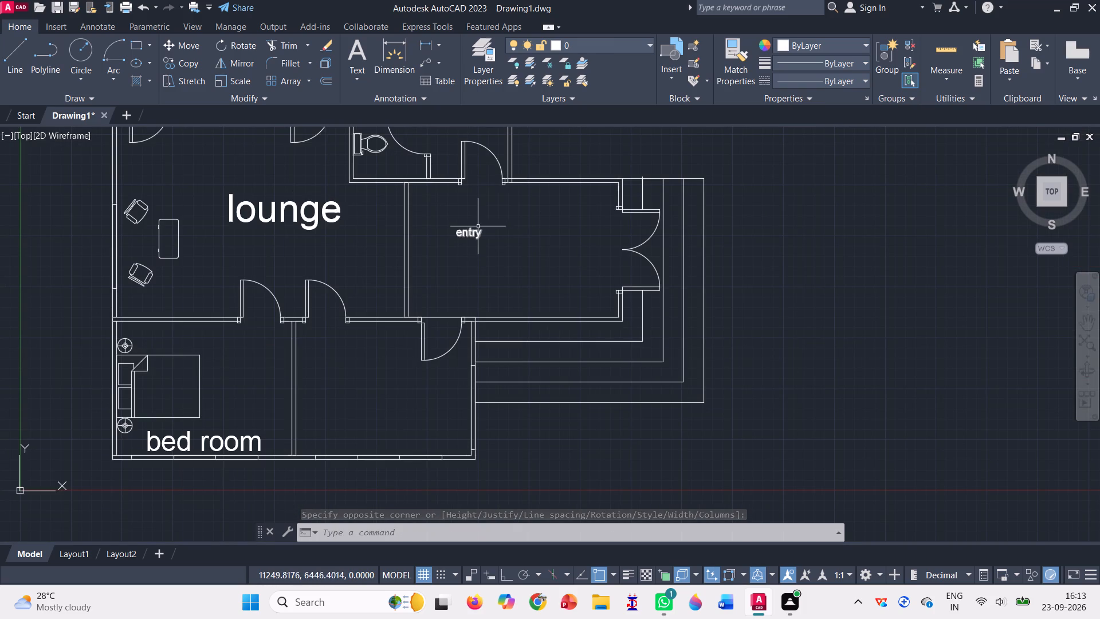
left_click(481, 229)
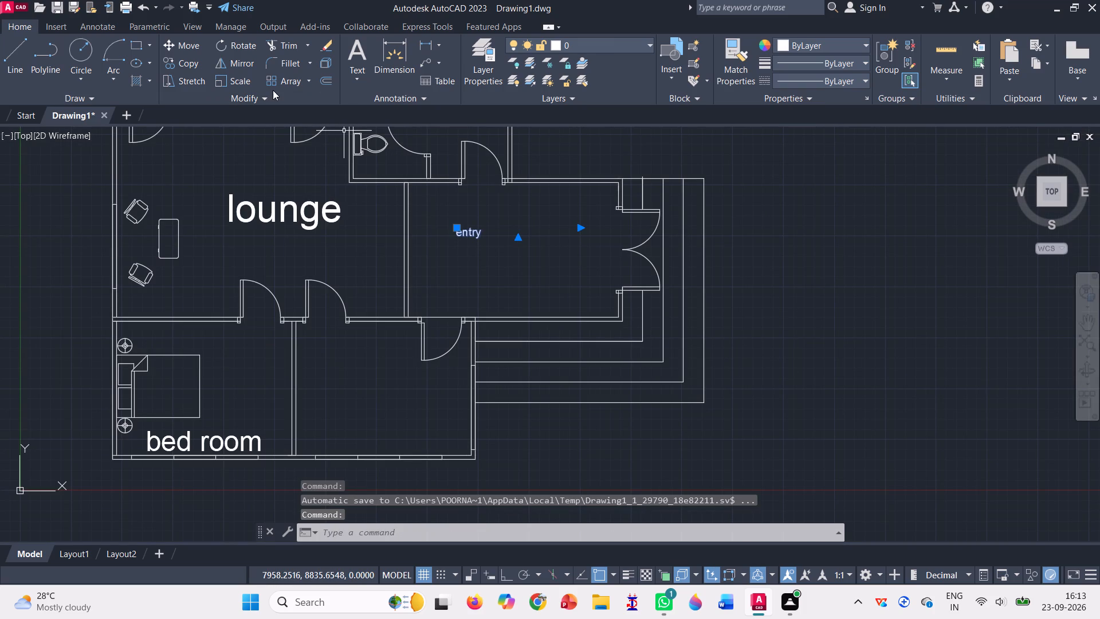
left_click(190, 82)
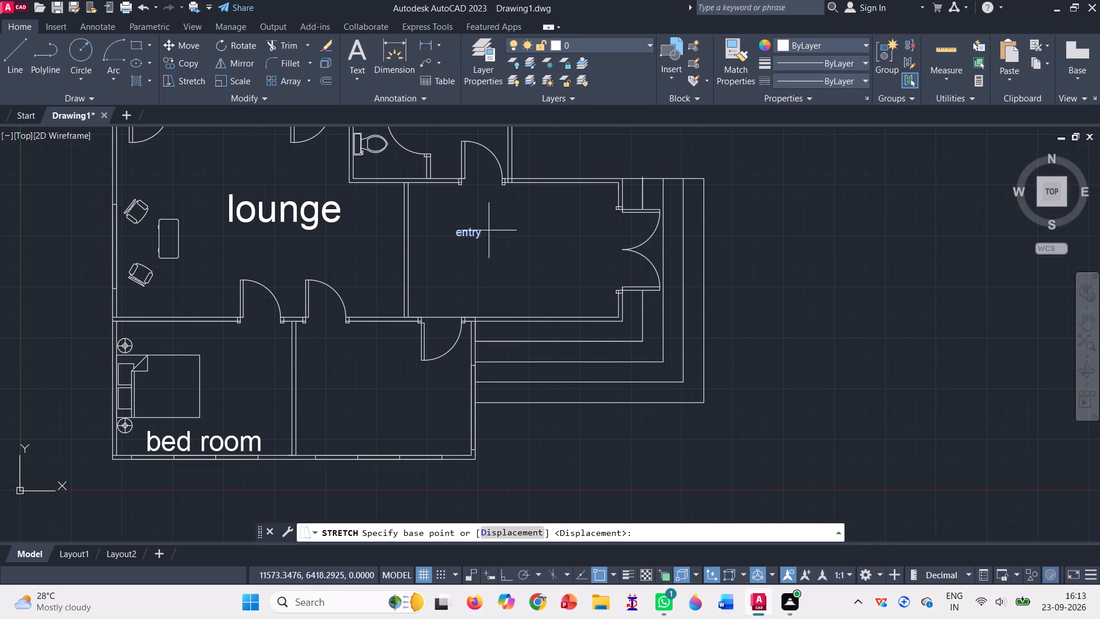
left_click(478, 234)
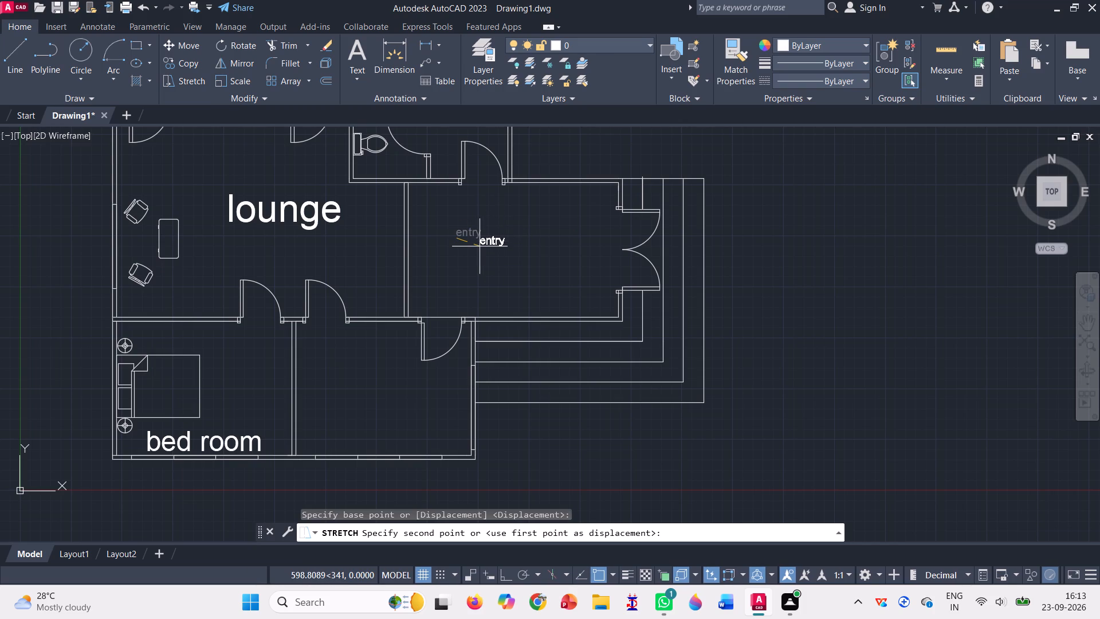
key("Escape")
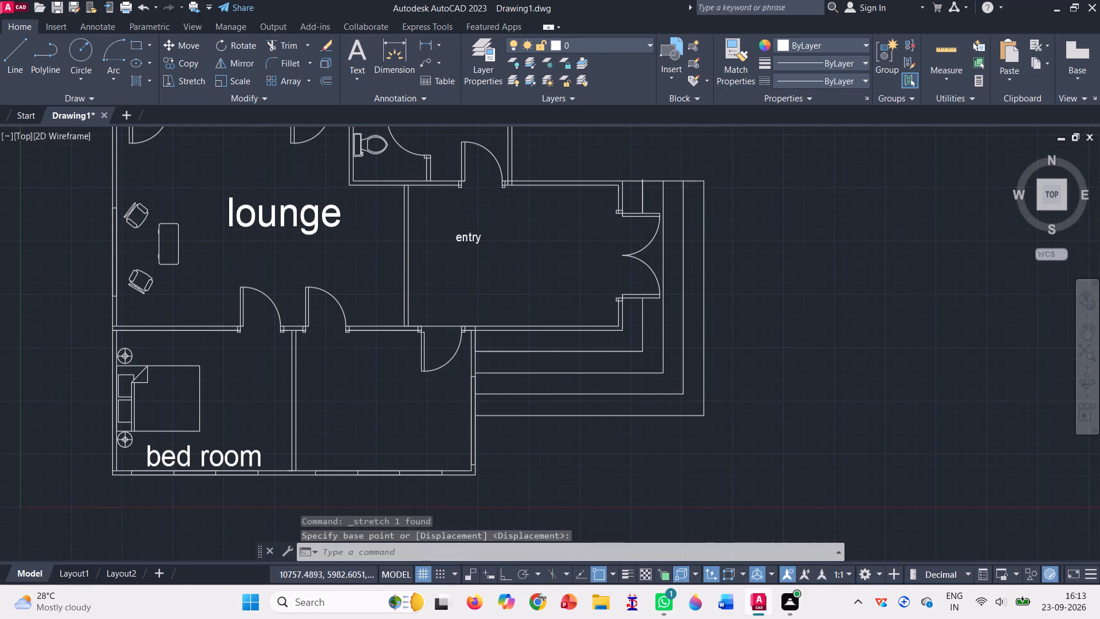
Scale the "entry" text freehand from its lower-left corner, with the second point about 4076 units away at the double door.
left_click(234, 78)
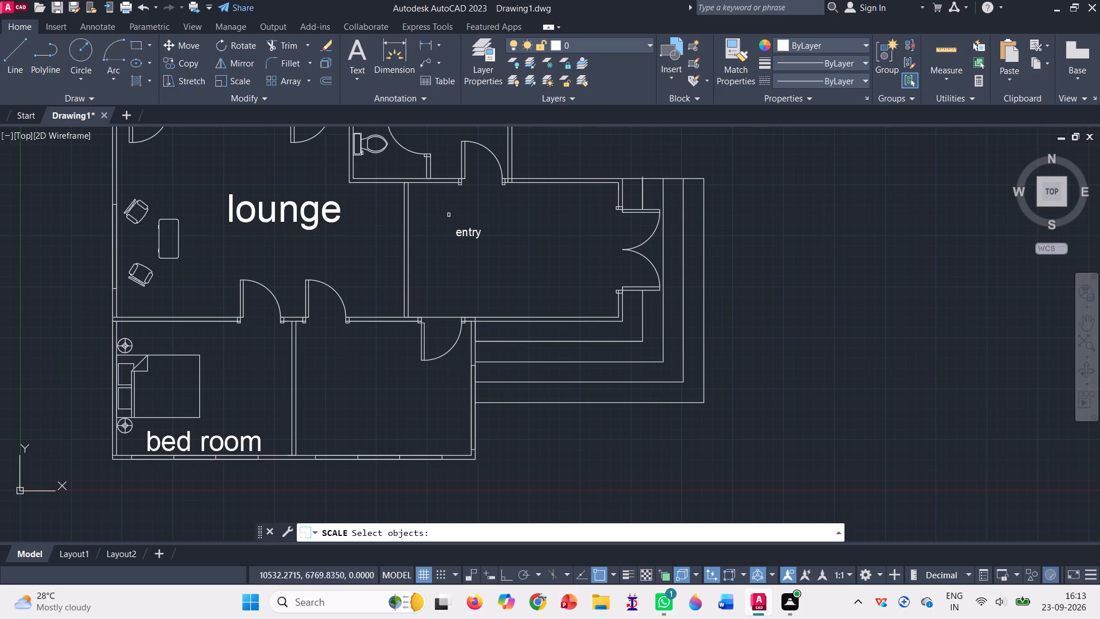
left_click(466, 238)
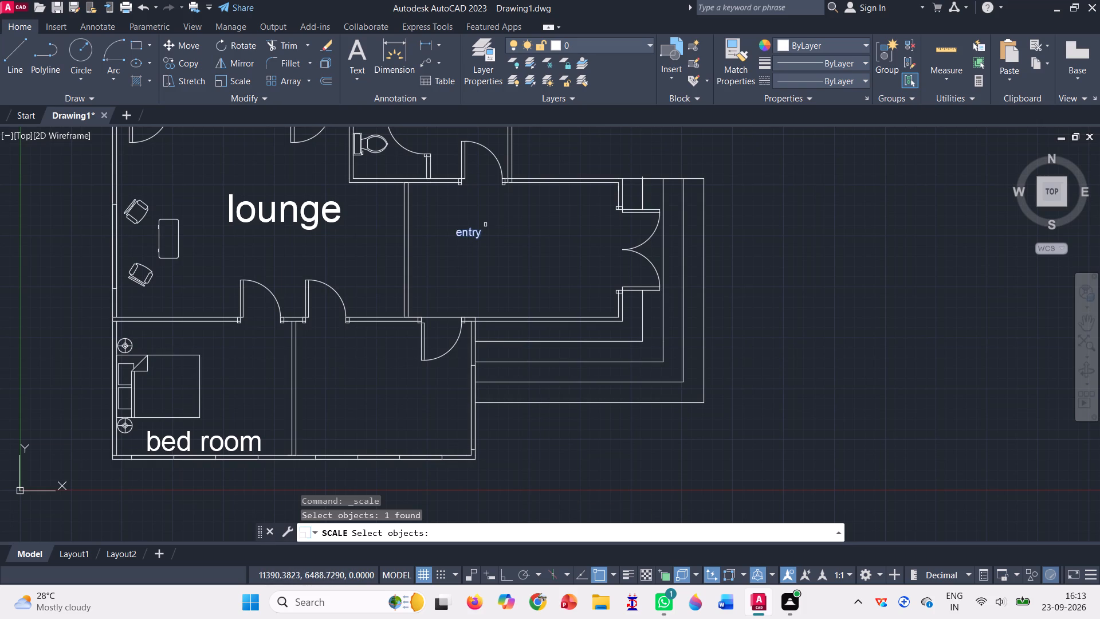
key("Return")
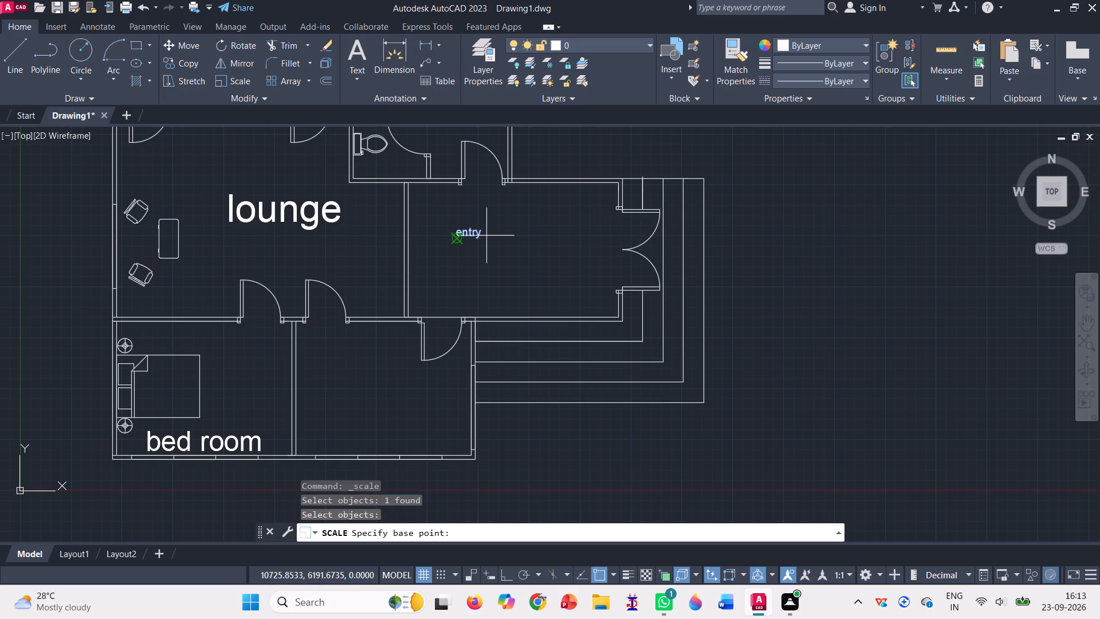
left_click_drag(476, 237, 553, 277)
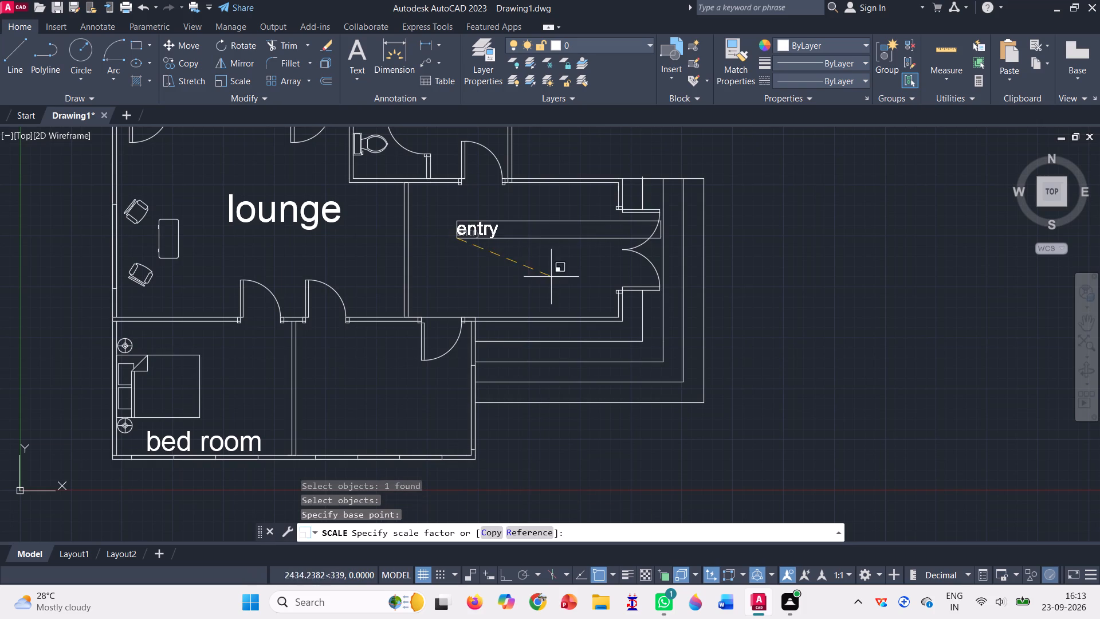
left_click_drag(553, 277, 617, 306)
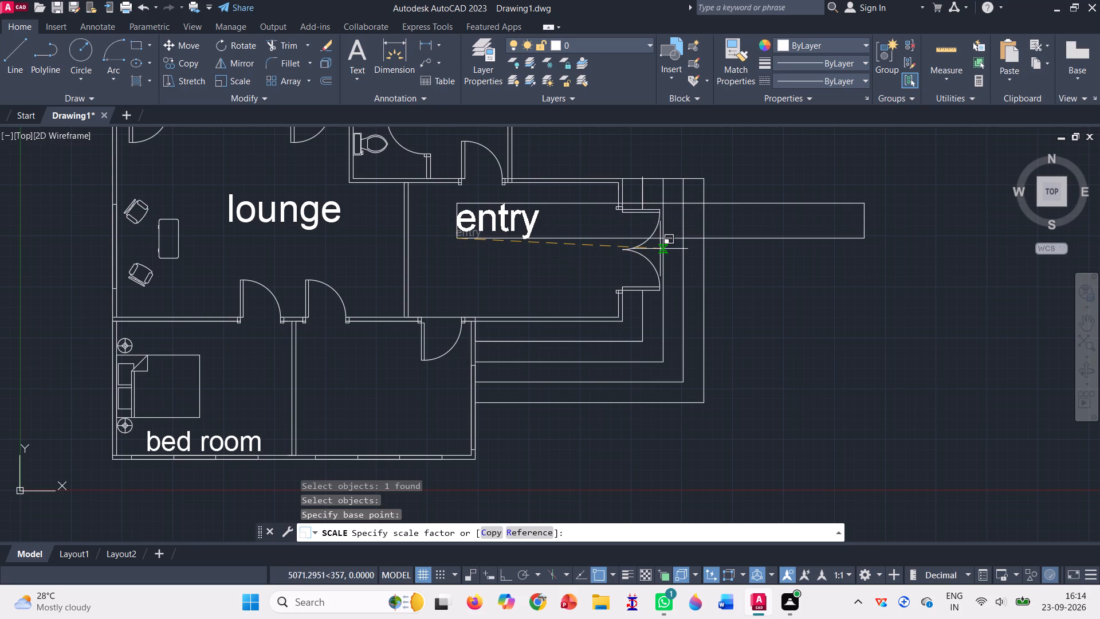
left_click(624, 249)
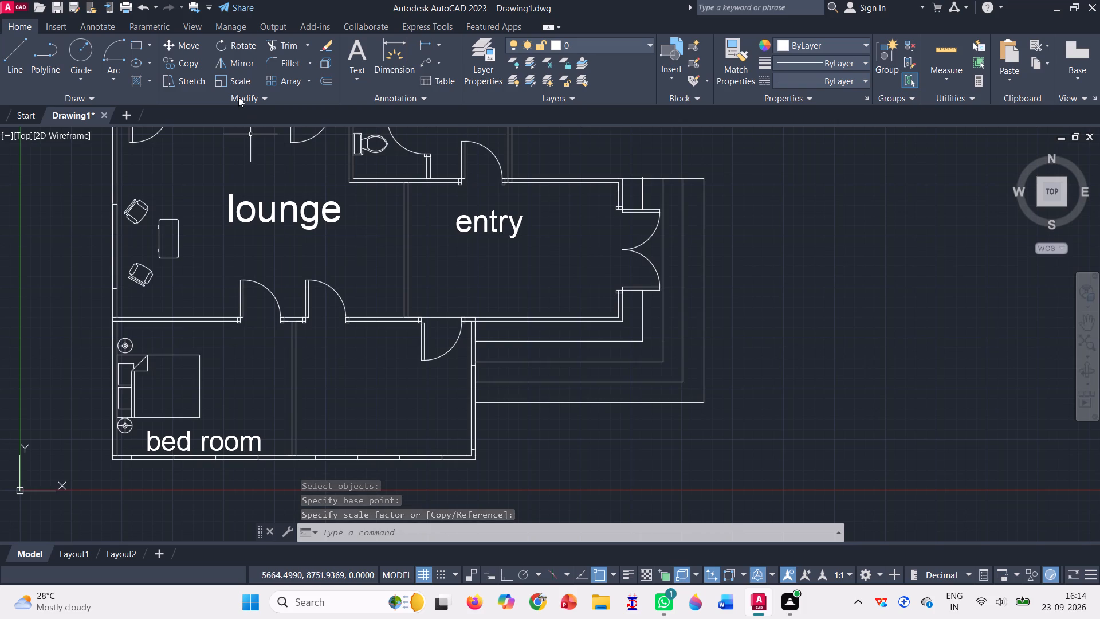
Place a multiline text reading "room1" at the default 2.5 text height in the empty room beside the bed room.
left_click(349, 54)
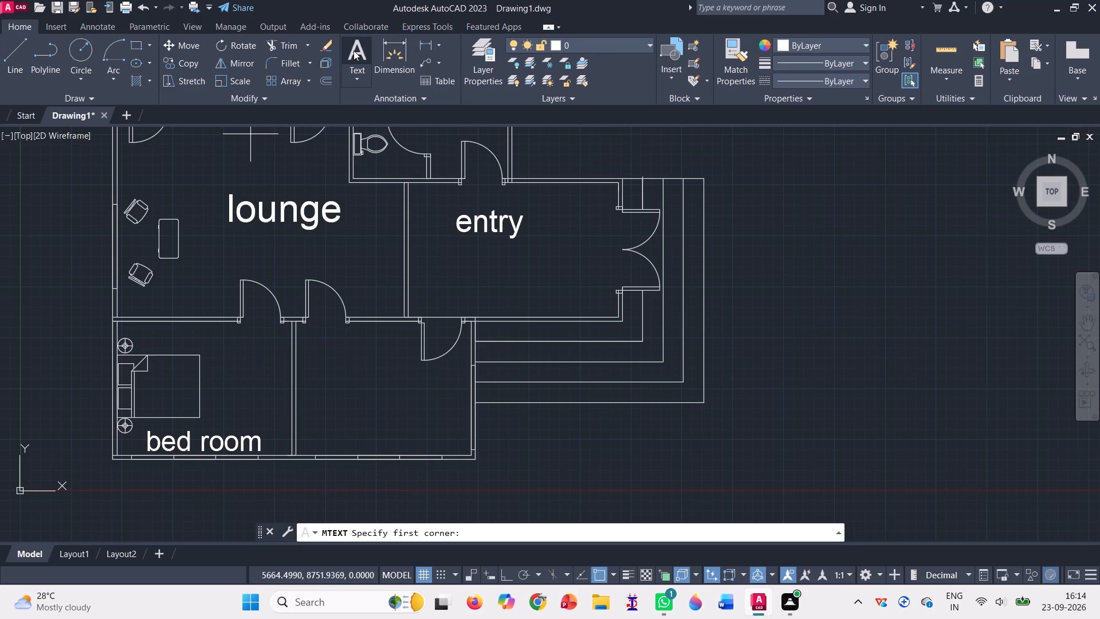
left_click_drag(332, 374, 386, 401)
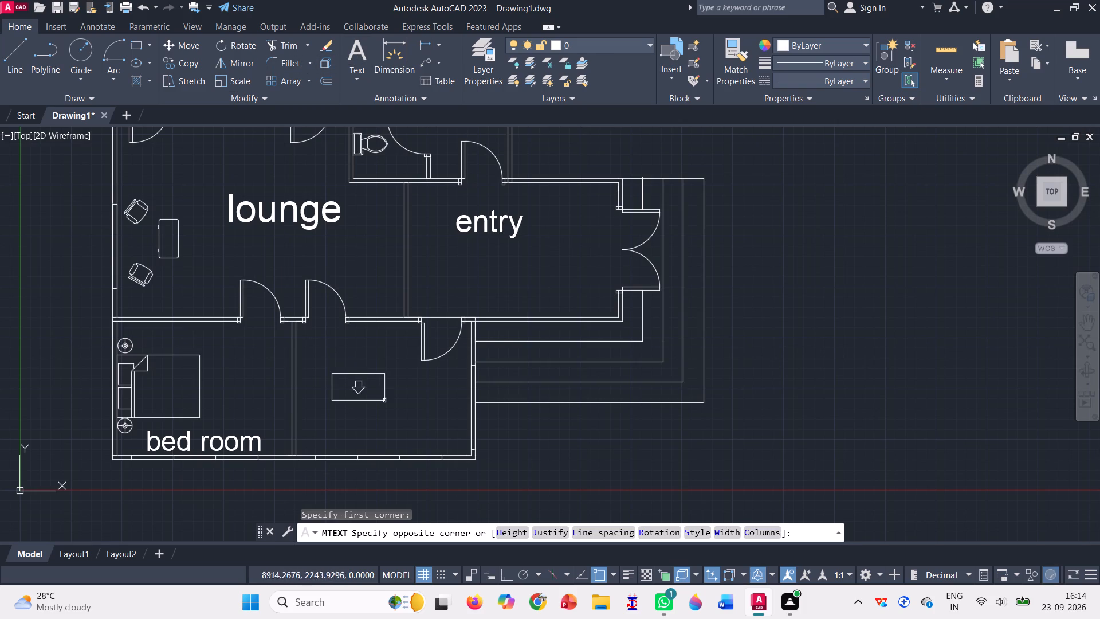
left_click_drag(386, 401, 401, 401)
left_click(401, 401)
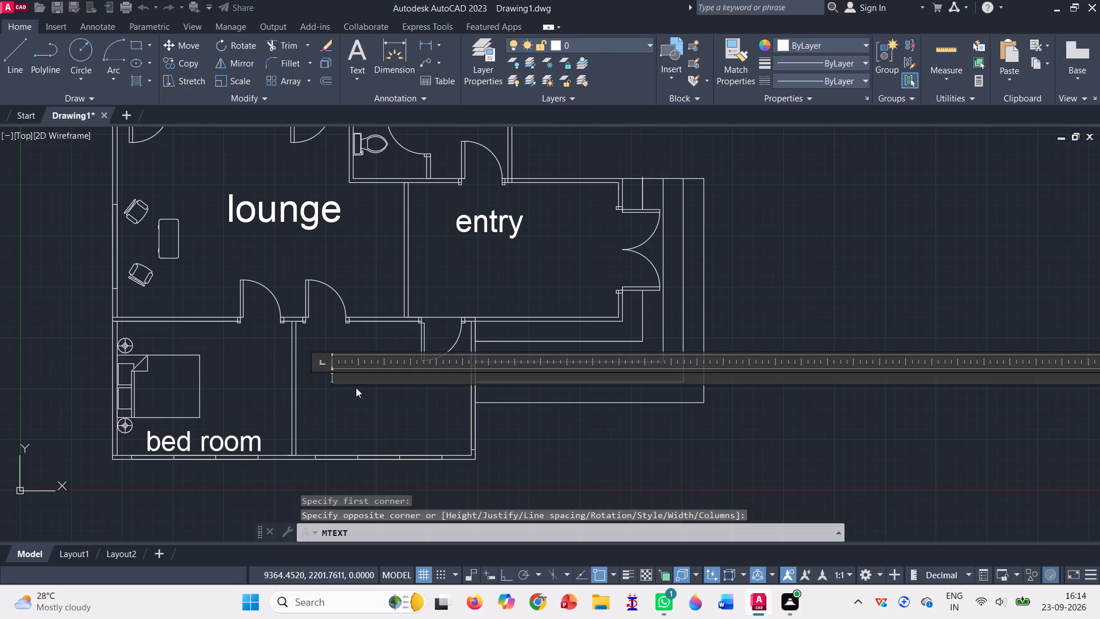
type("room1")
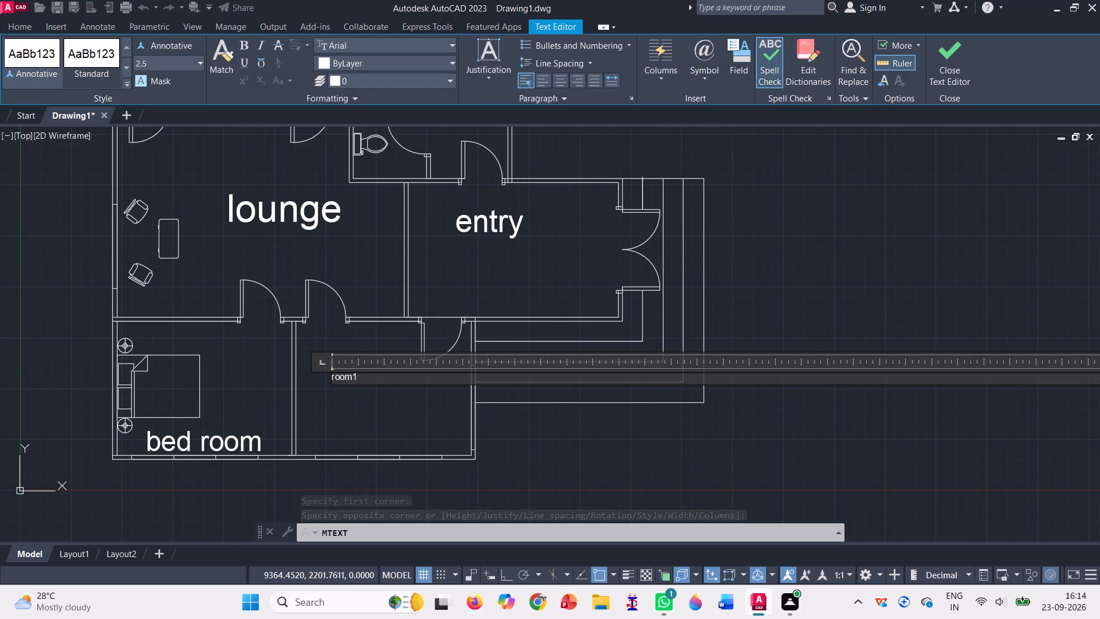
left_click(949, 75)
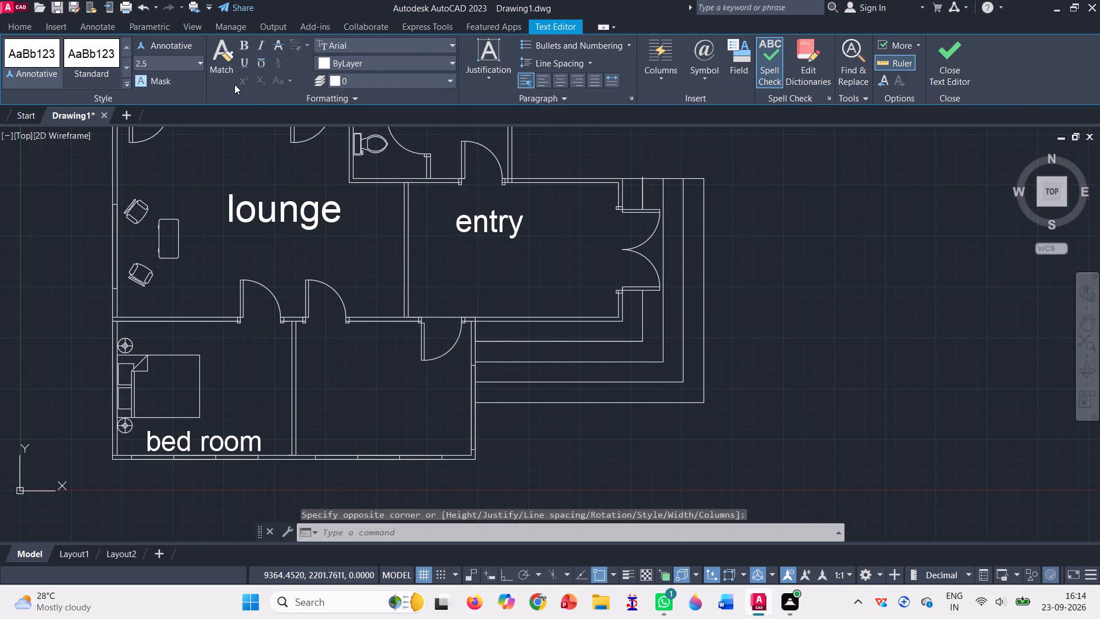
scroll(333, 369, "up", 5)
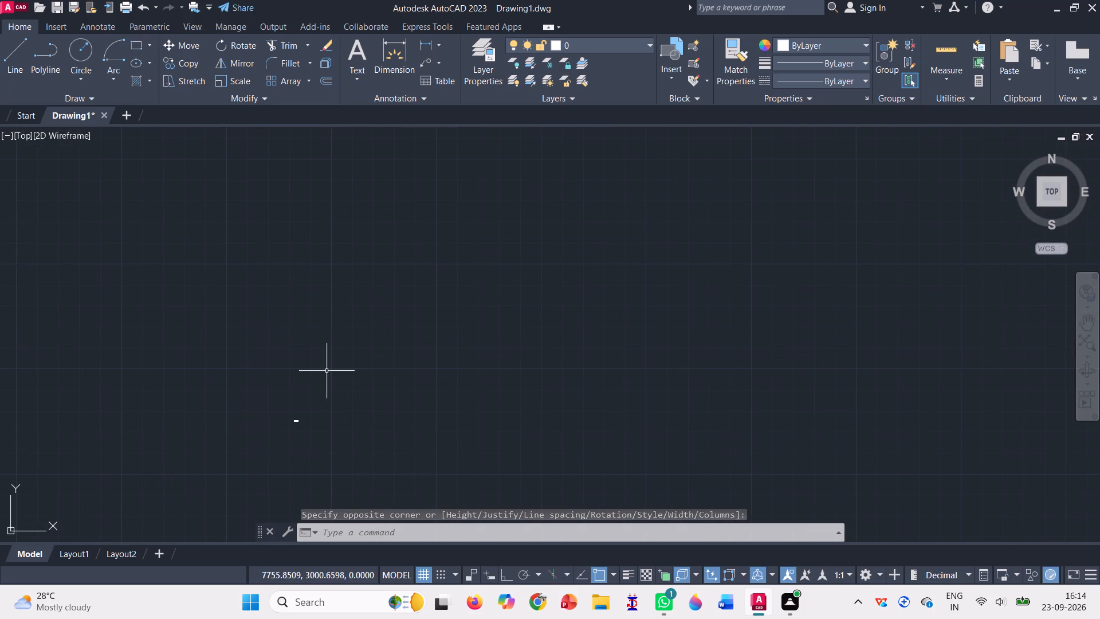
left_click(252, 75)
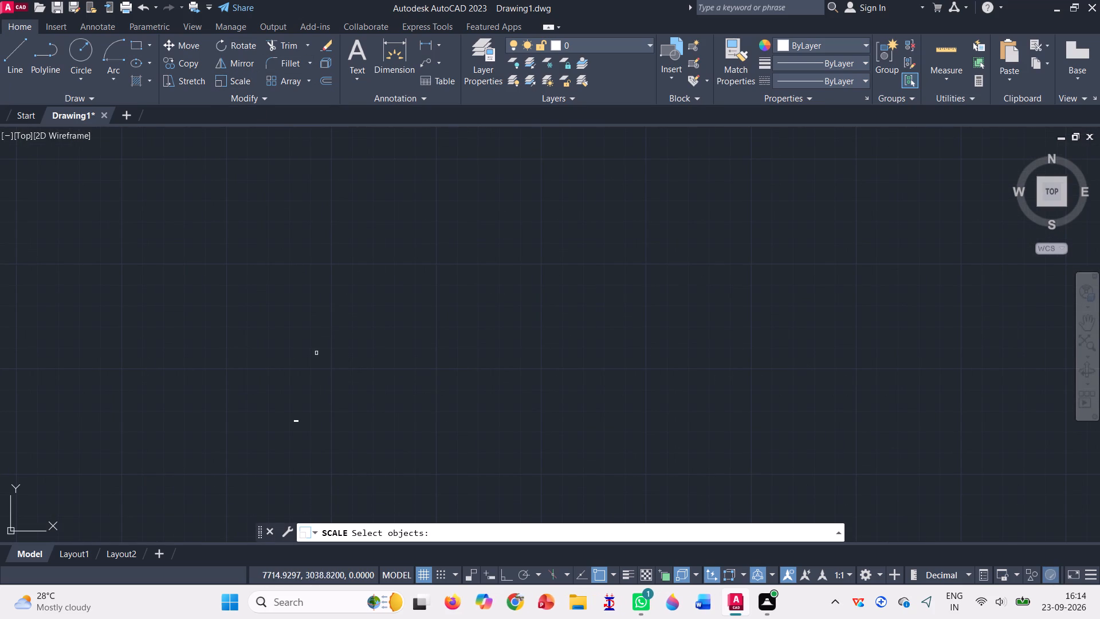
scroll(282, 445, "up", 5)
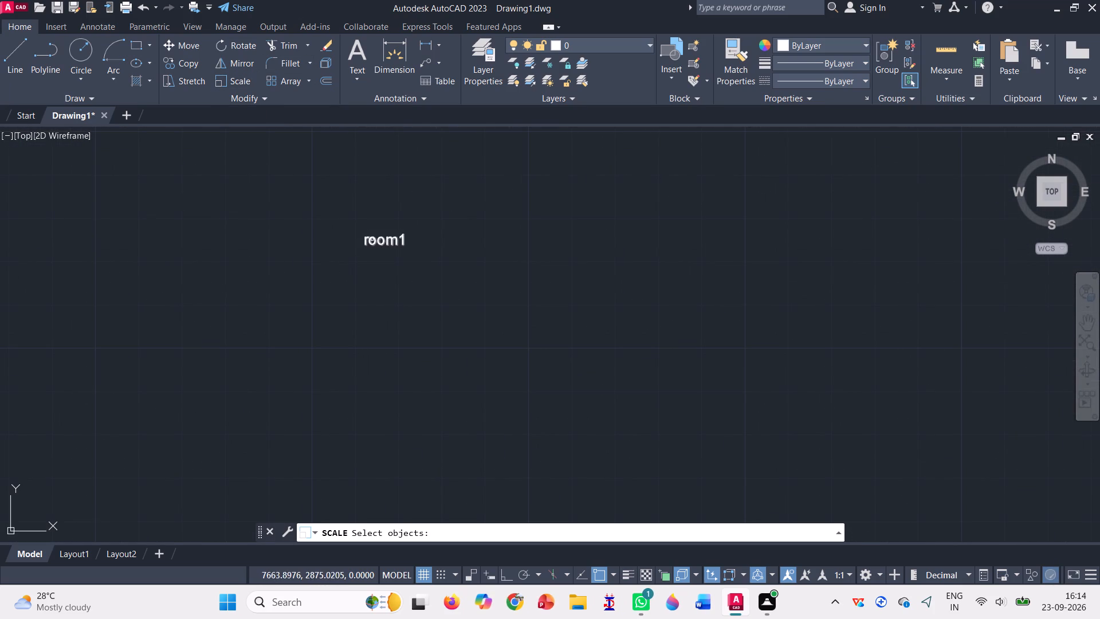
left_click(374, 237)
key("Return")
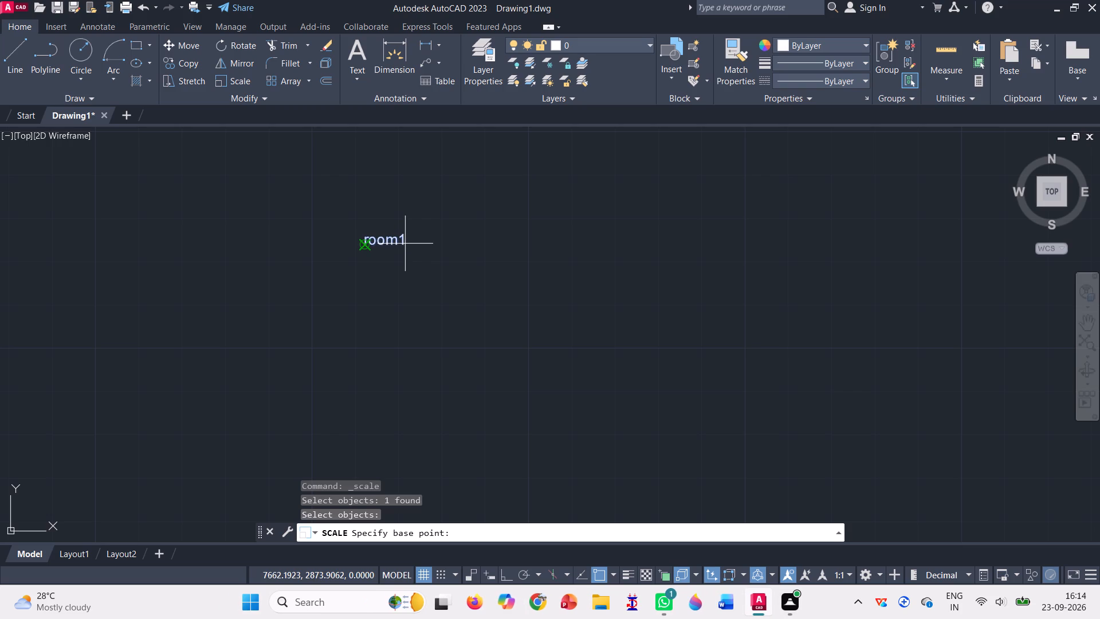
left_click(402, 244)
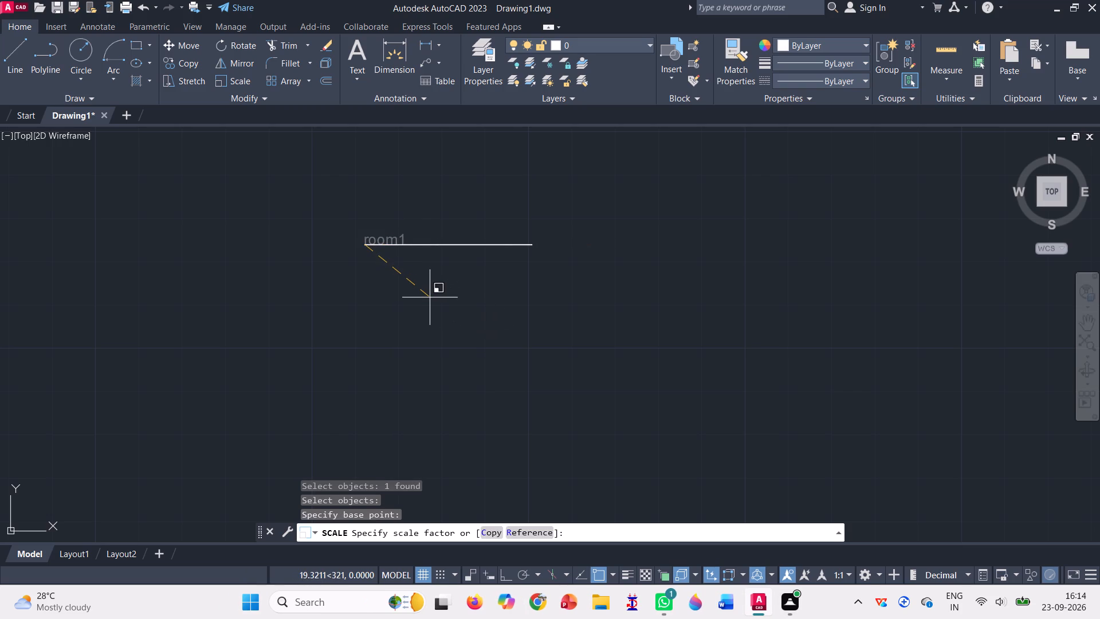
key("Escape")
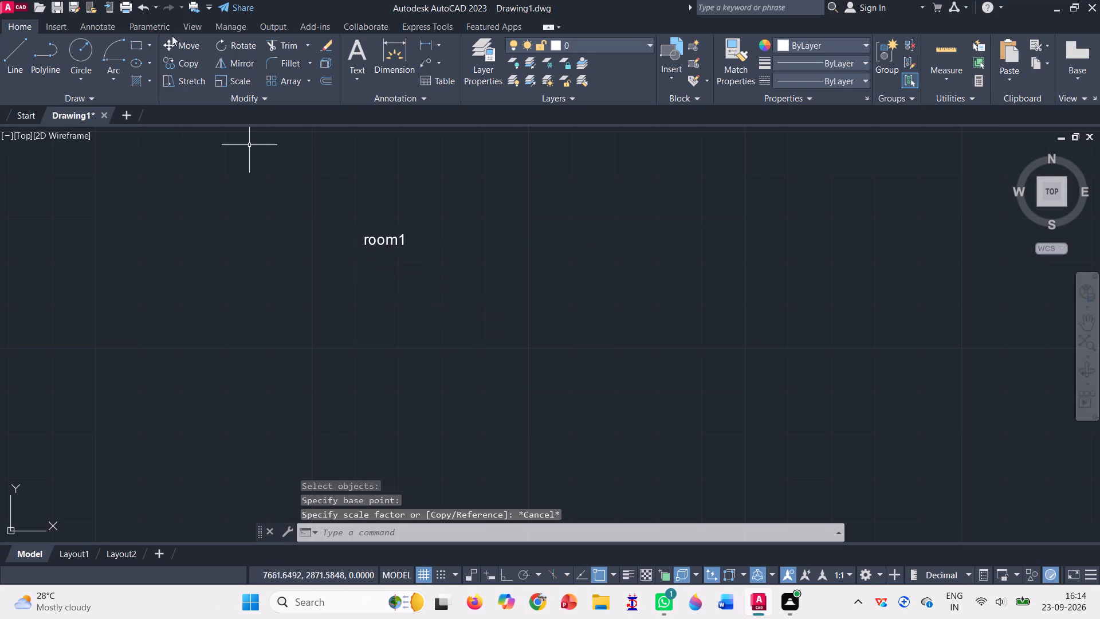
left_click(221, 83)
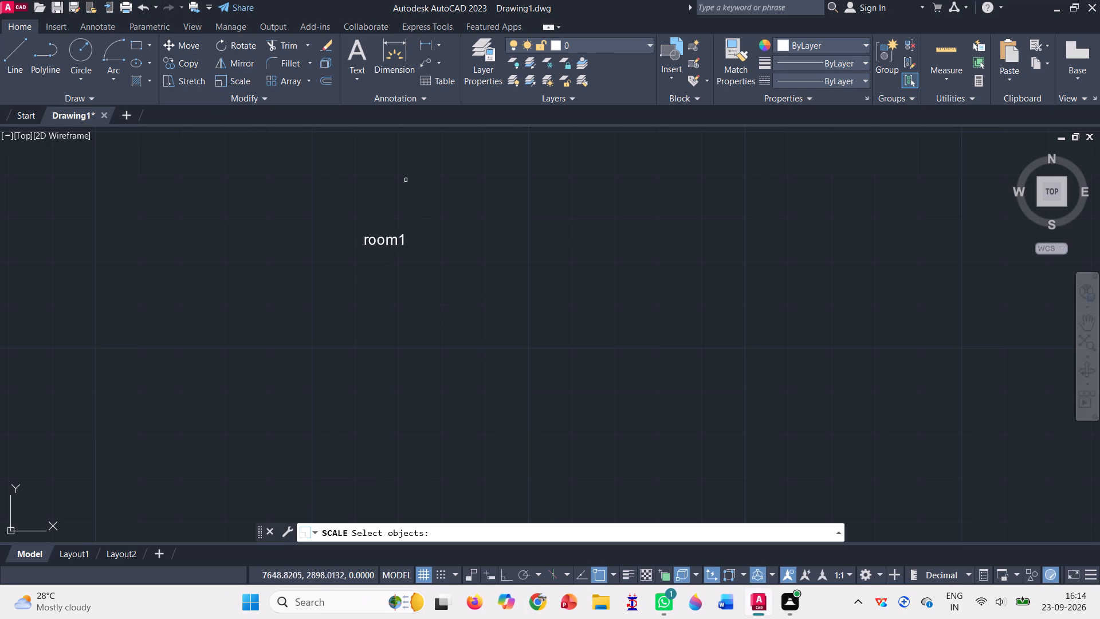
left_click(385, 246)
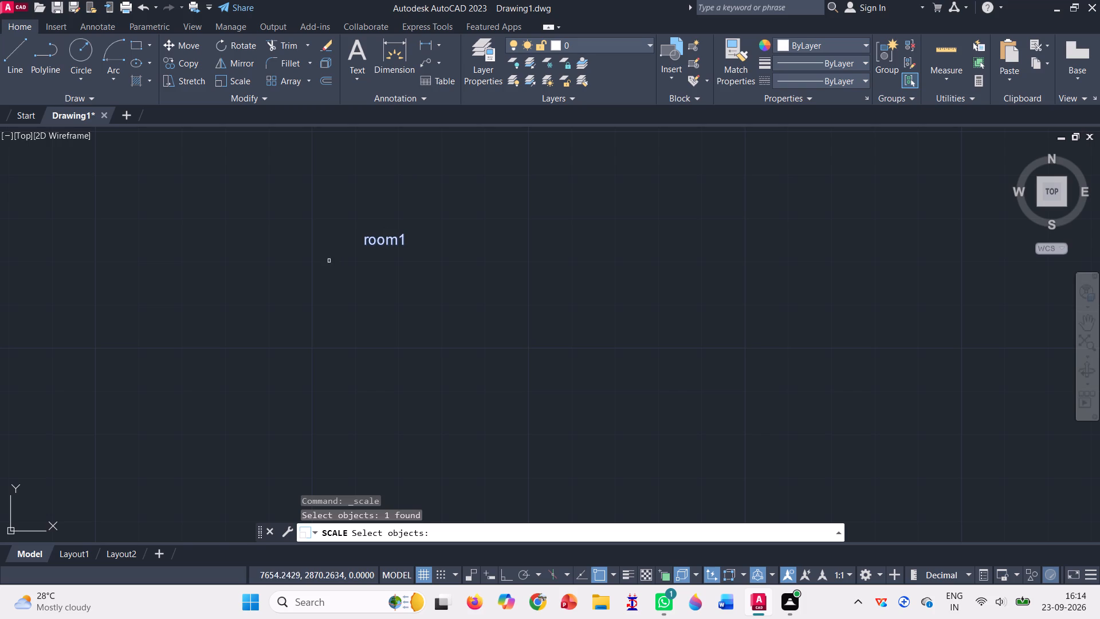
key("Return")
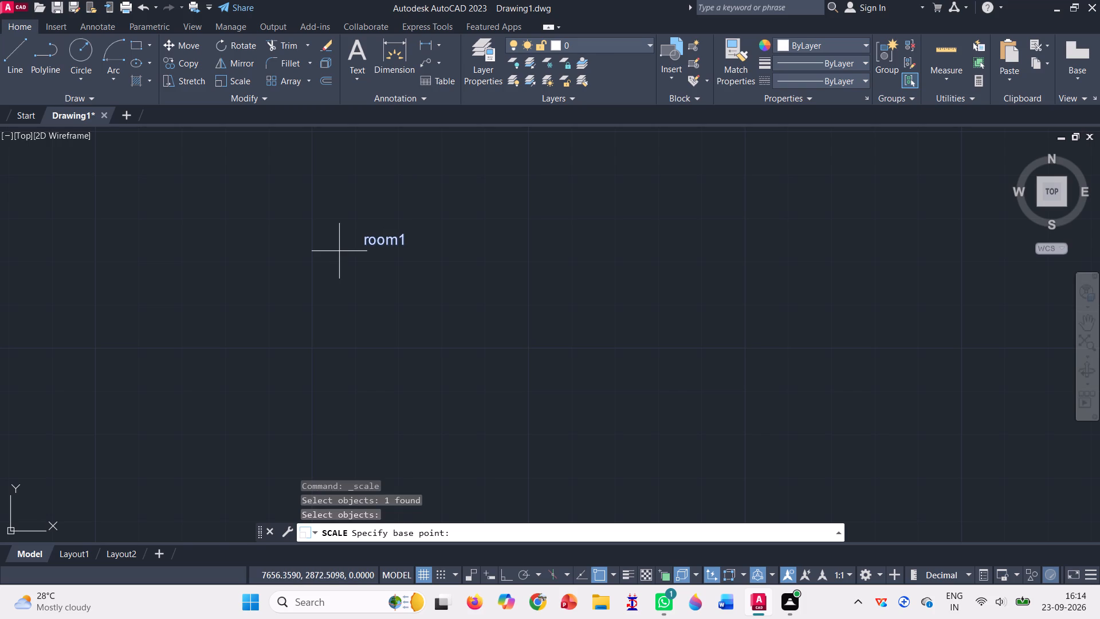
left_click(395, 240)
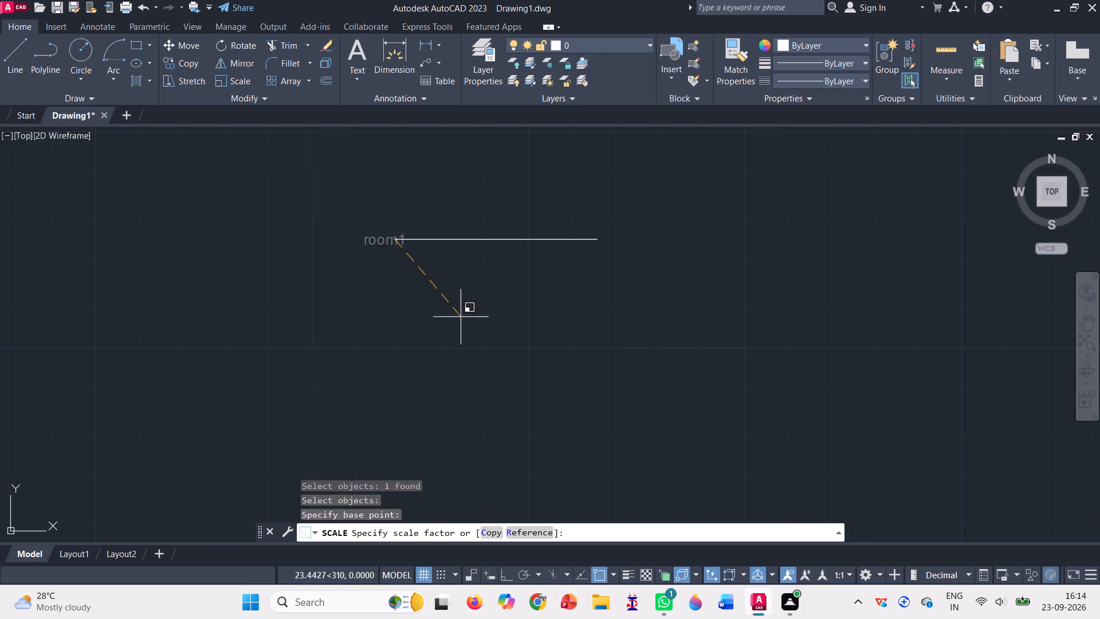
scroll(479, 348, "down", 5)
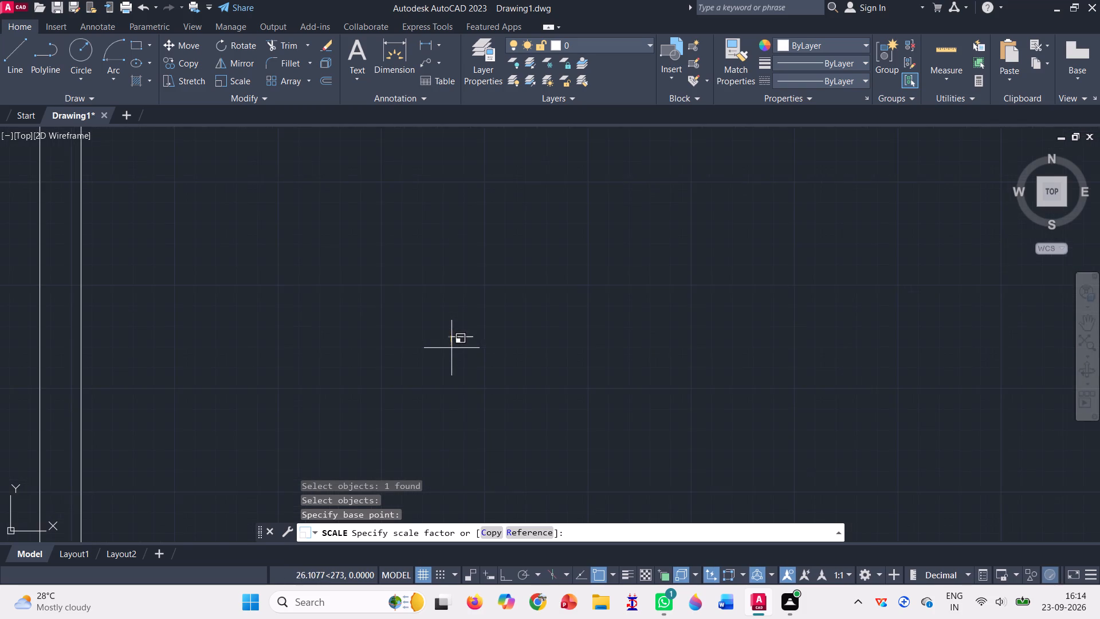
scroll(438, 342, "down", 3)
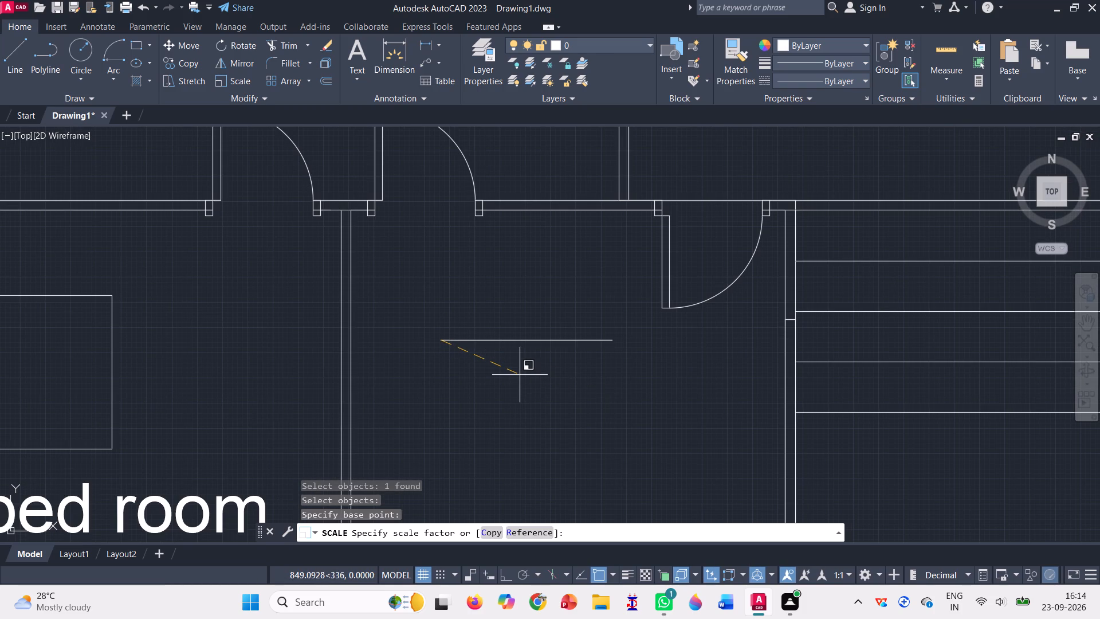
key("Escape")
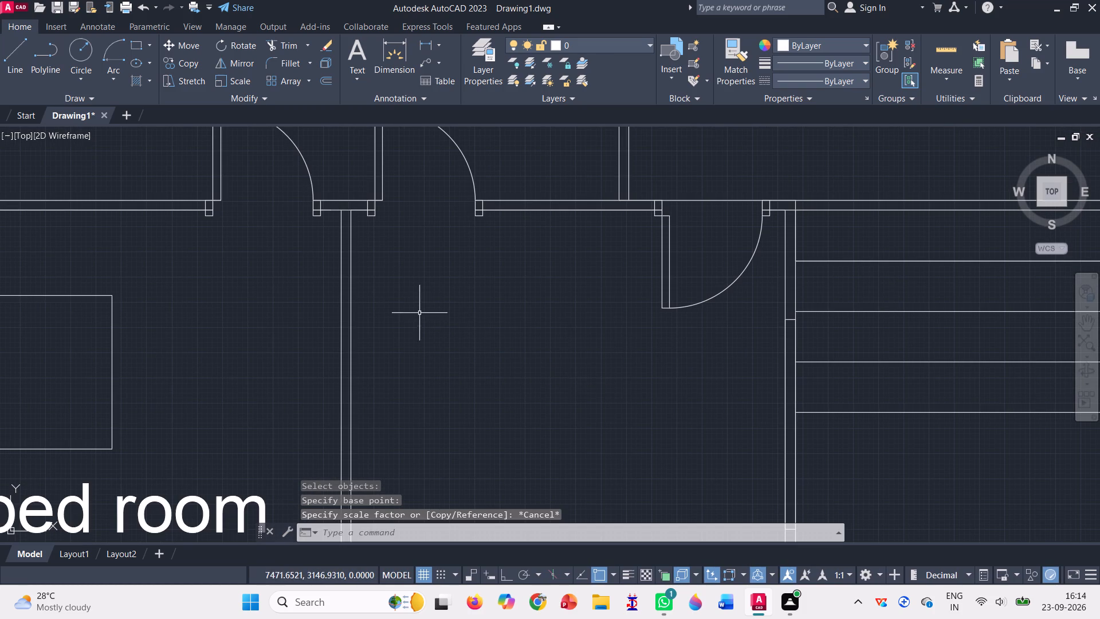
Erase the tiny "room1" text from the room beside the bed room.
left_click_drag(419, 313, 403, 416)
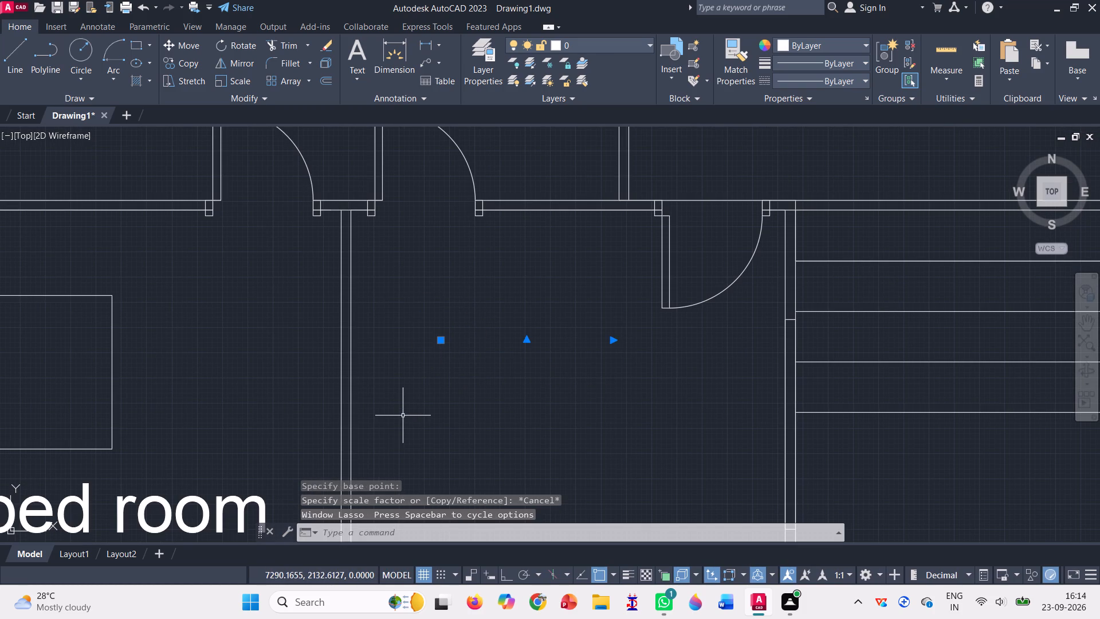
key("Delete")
Copy the "room2" label into the empty room beside the bed room.
scroll(450, 366, "down", 3)
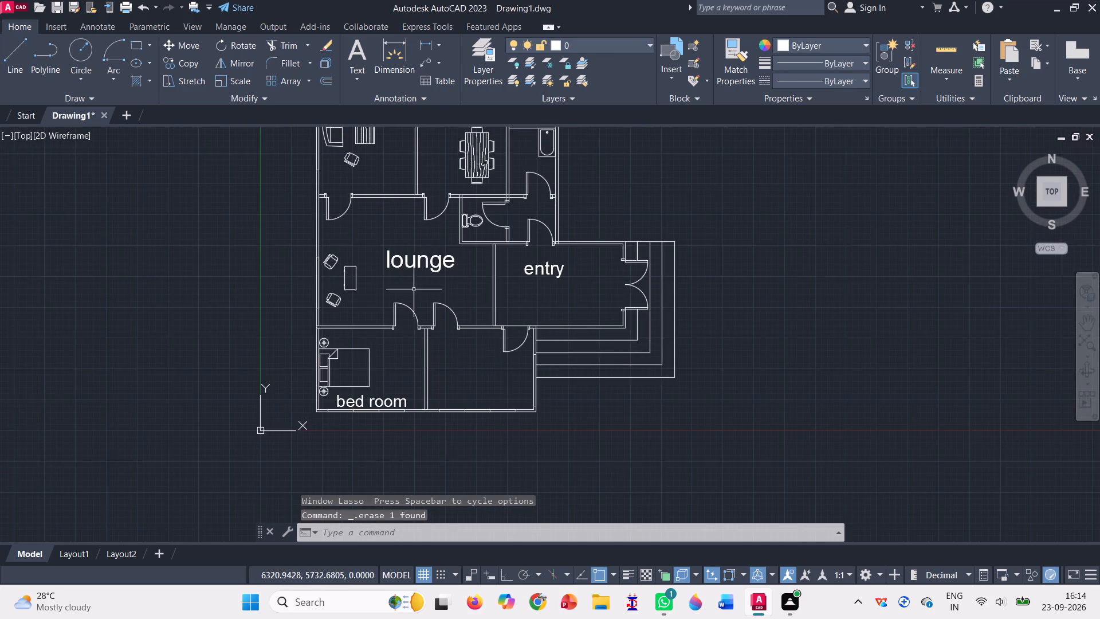
scroll(414, 291, "down", 2)
scroll(396, 198, "up", 4)
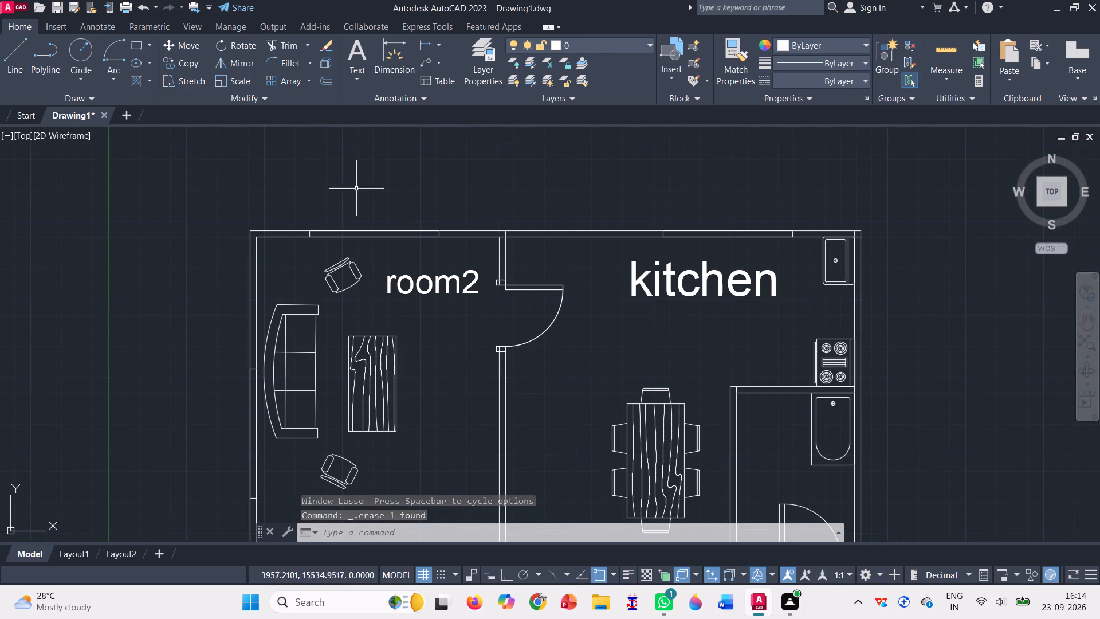
left_click(186, 59)
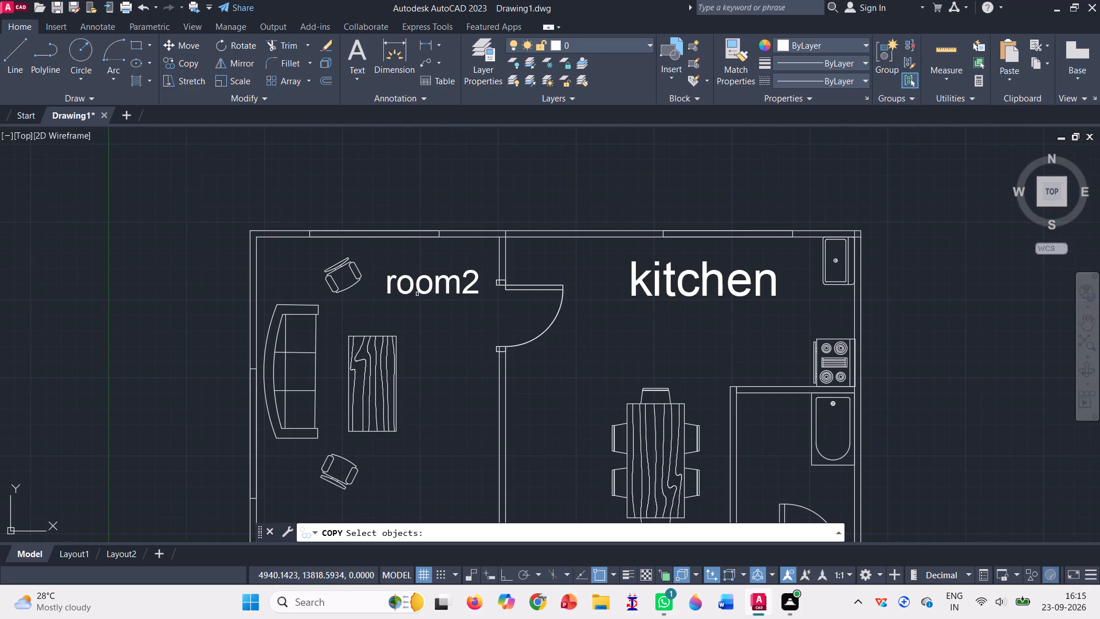
left_click(419, 292)
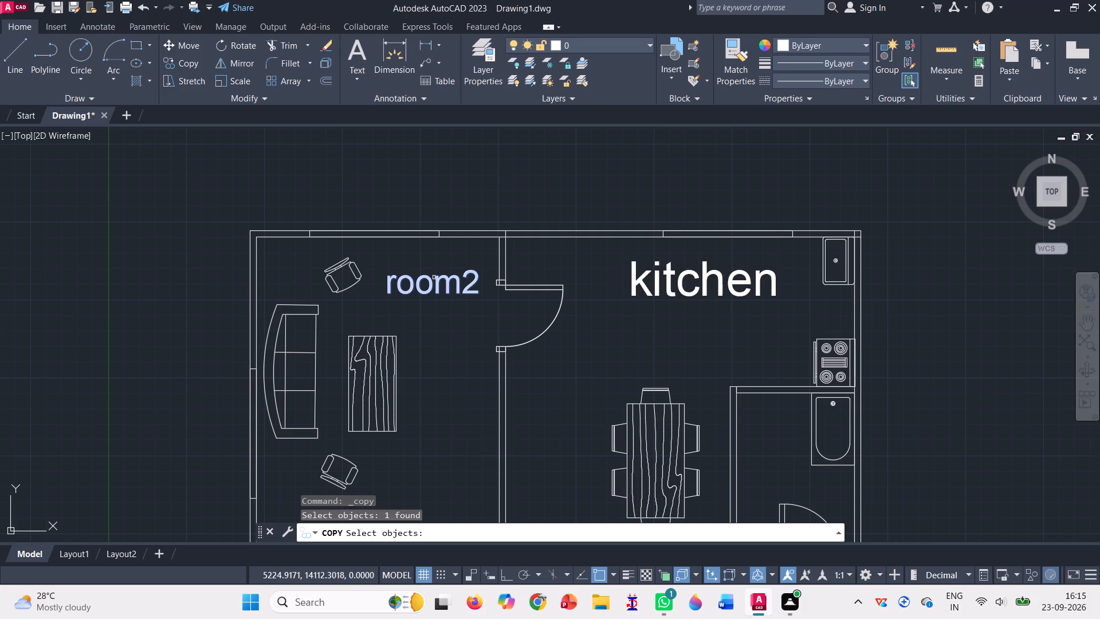
key("Return")
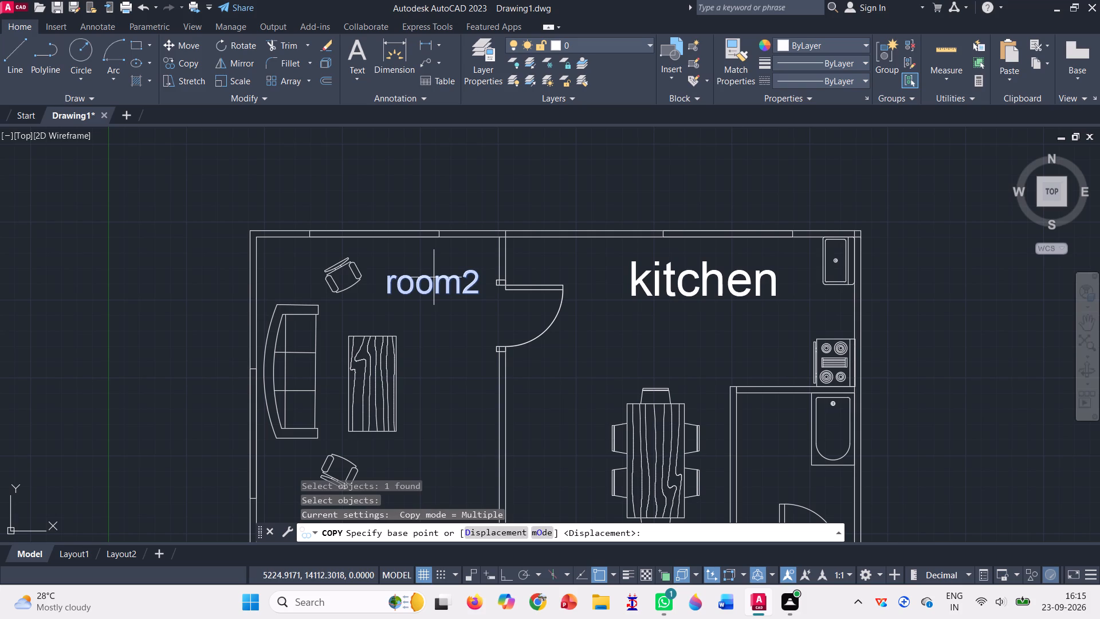
left_click(434, 277)
scroll(420, 299, "down", 4)
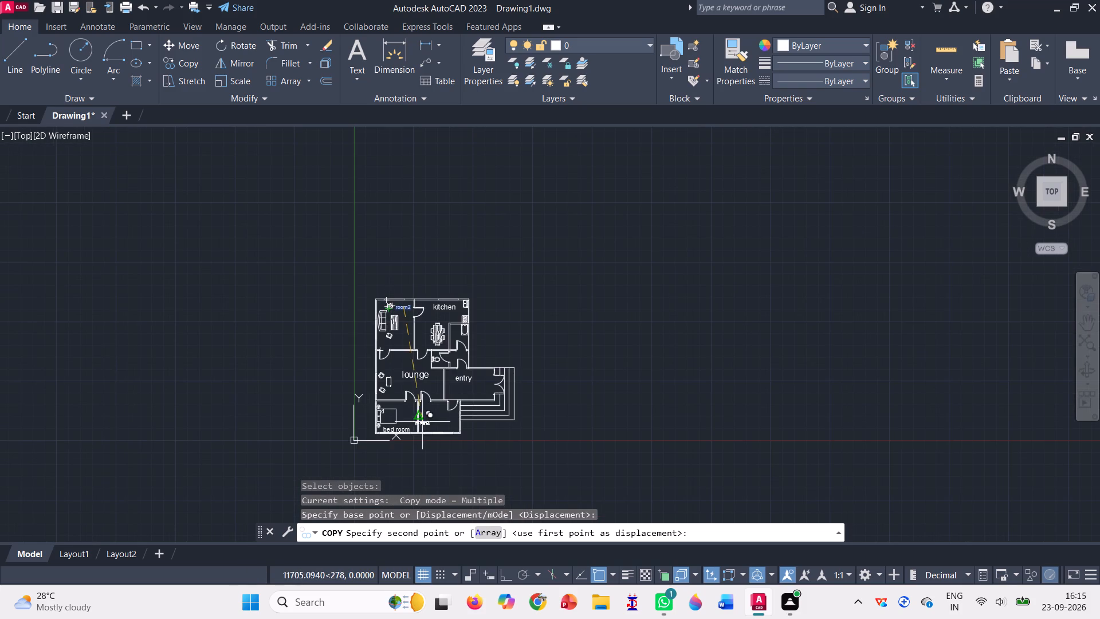
scroll(427, 434, "up", 3)
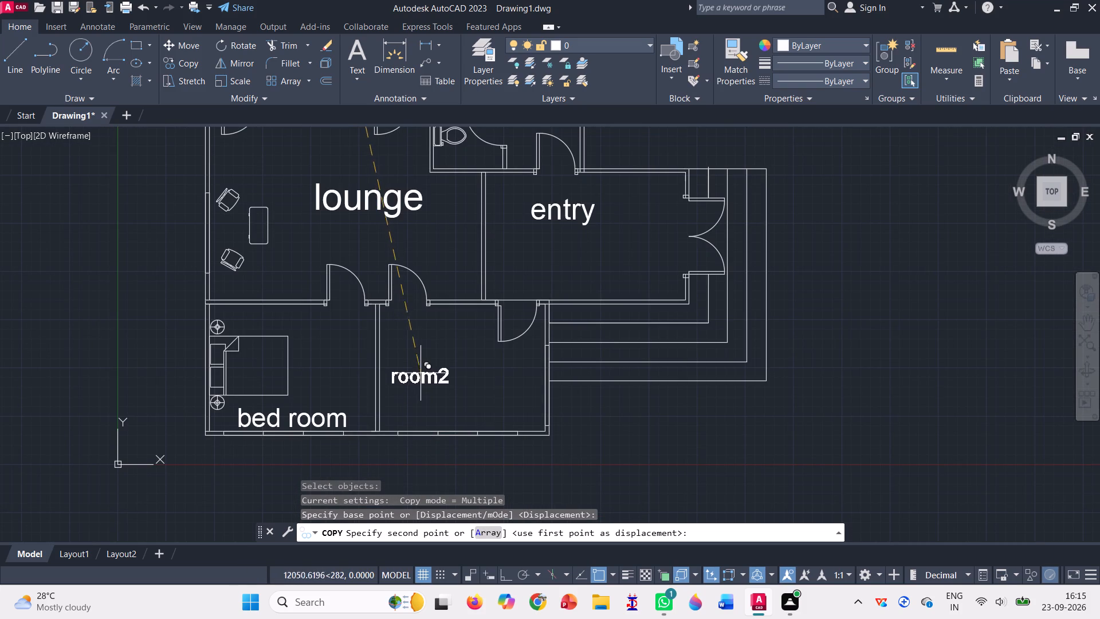
left_click(447, 377)
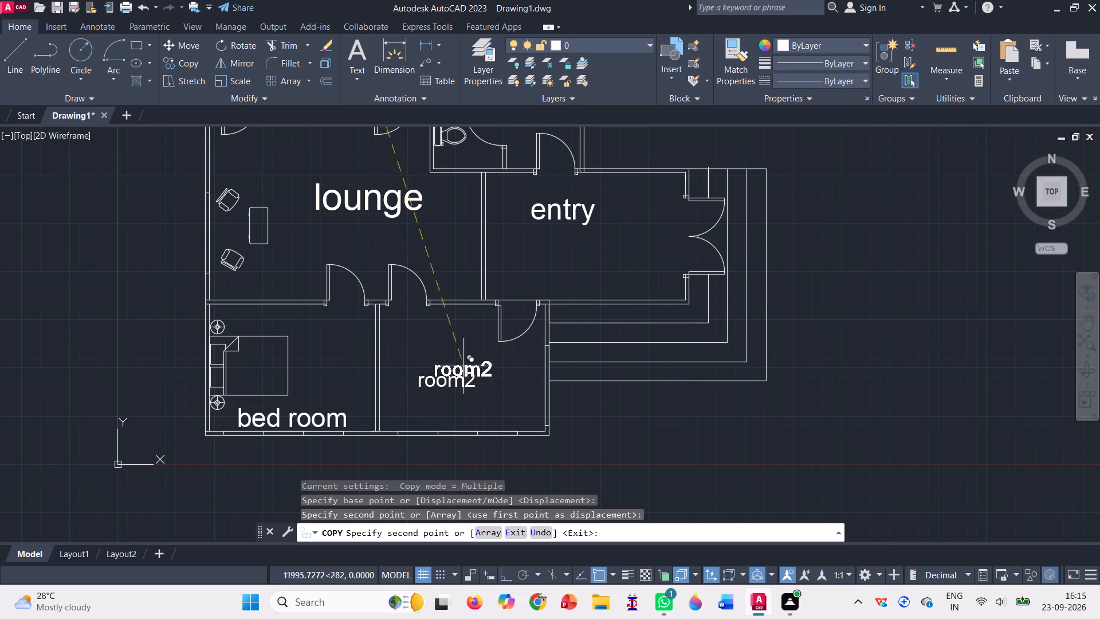
key("Escape")
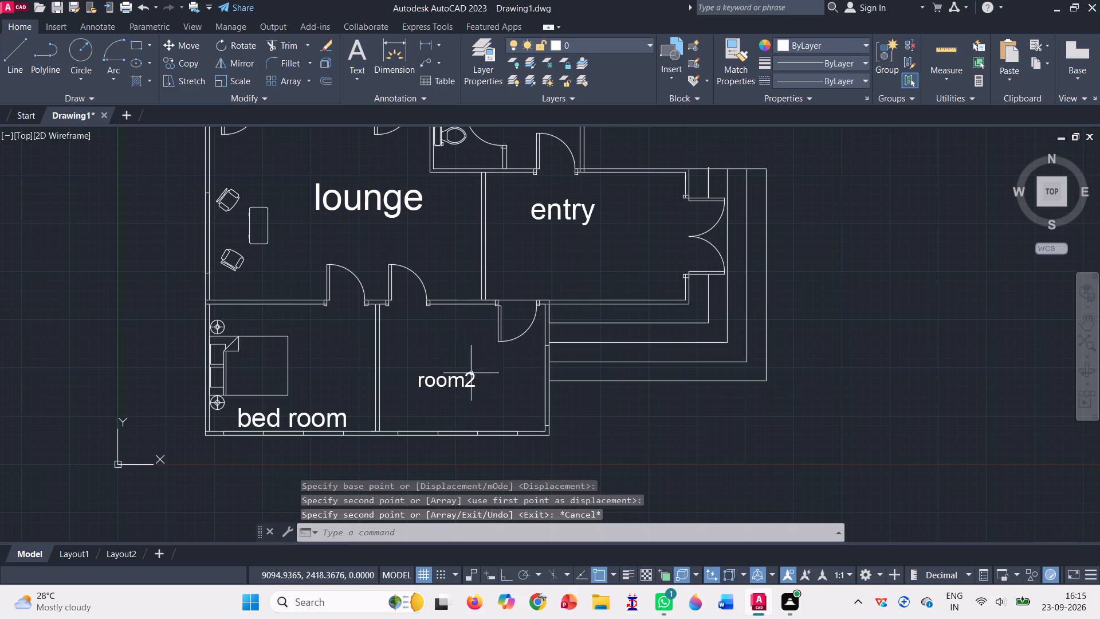
Change the text of the copied label beside the bed room to "room1".
double_click(467, 384)
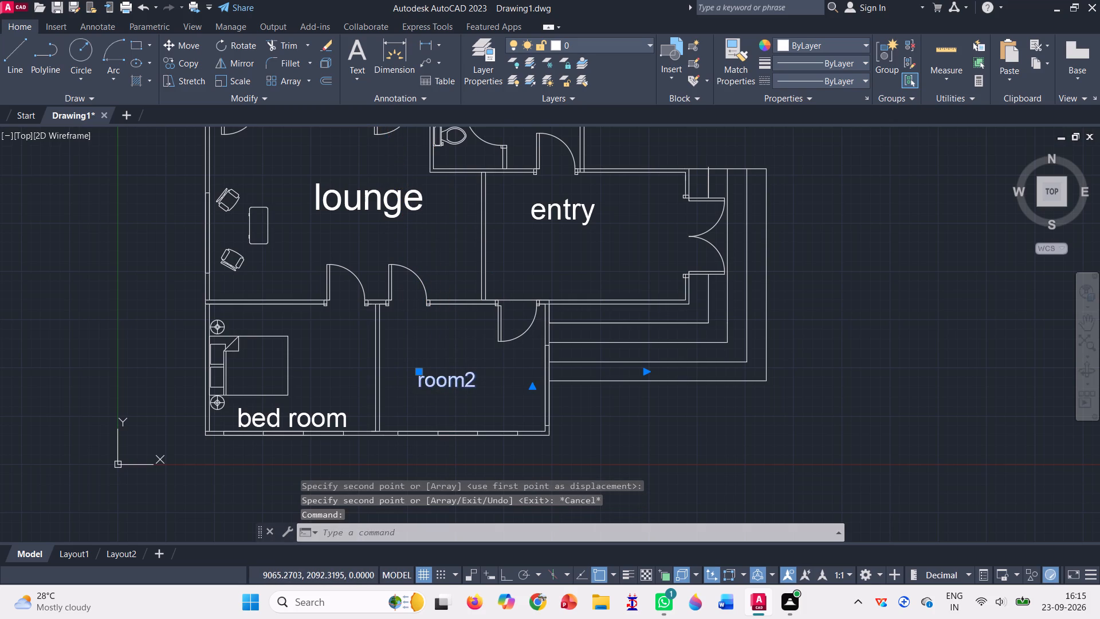
left_click(497, 381)
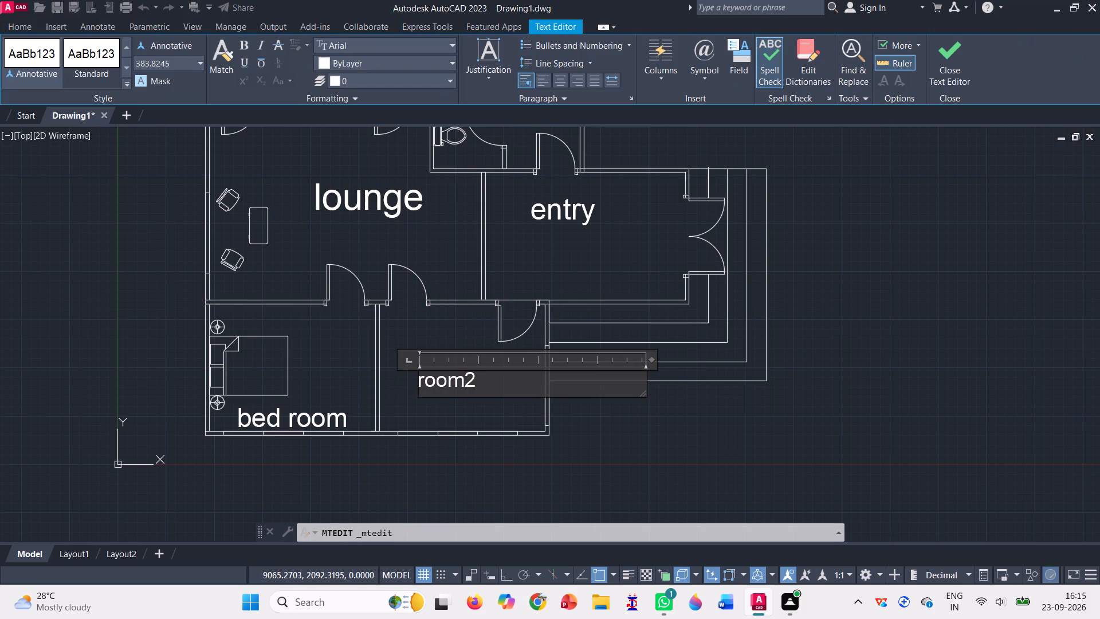
key("BackSpace")
key("1")
left_click(956, 64)
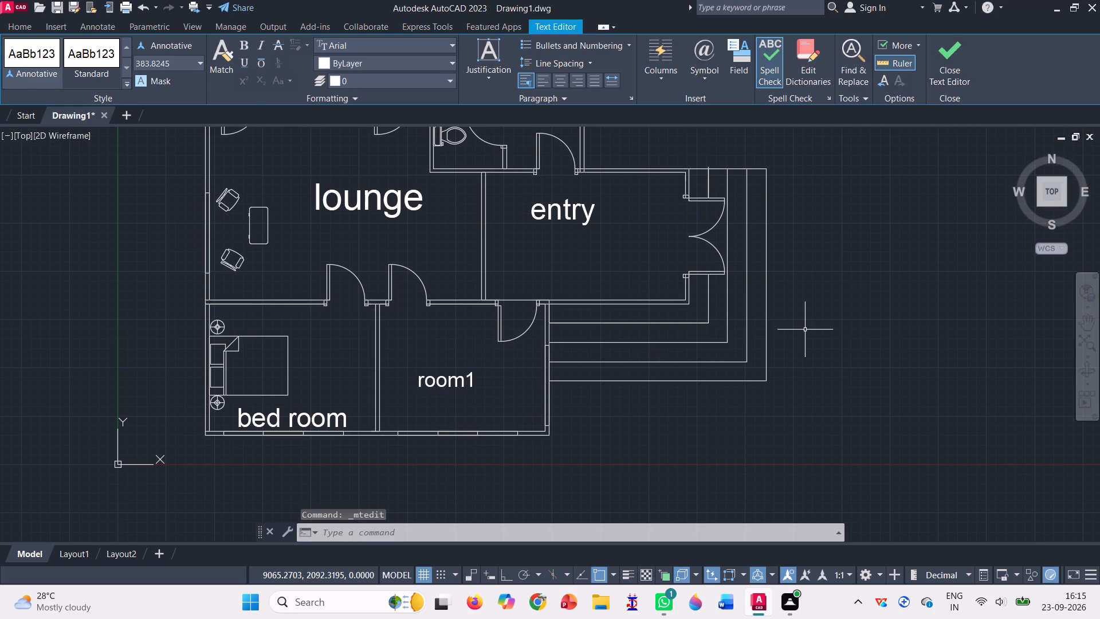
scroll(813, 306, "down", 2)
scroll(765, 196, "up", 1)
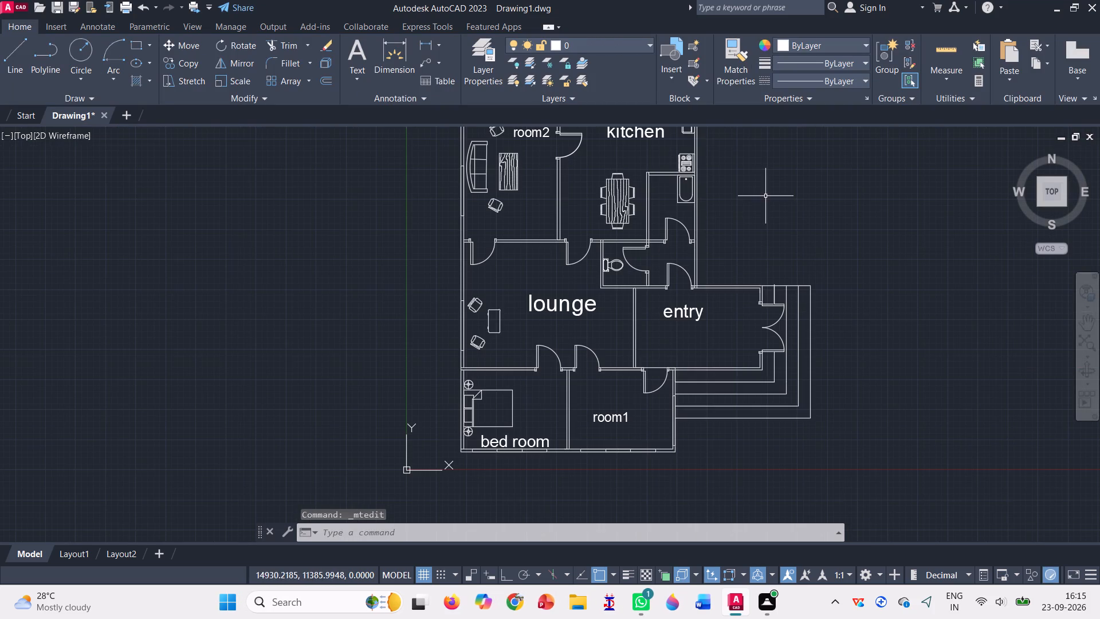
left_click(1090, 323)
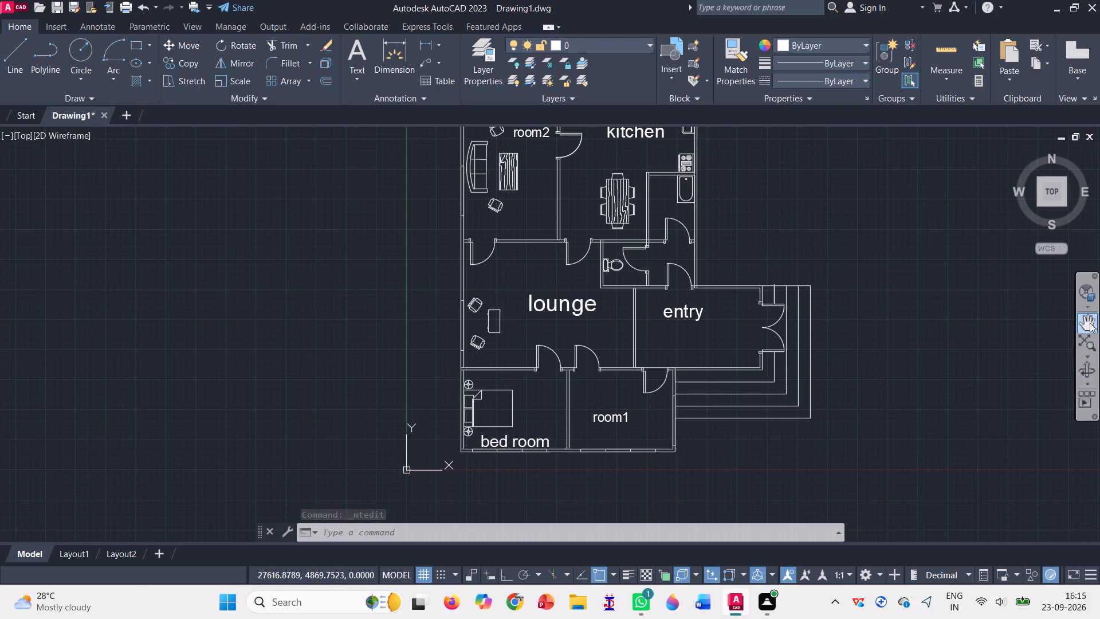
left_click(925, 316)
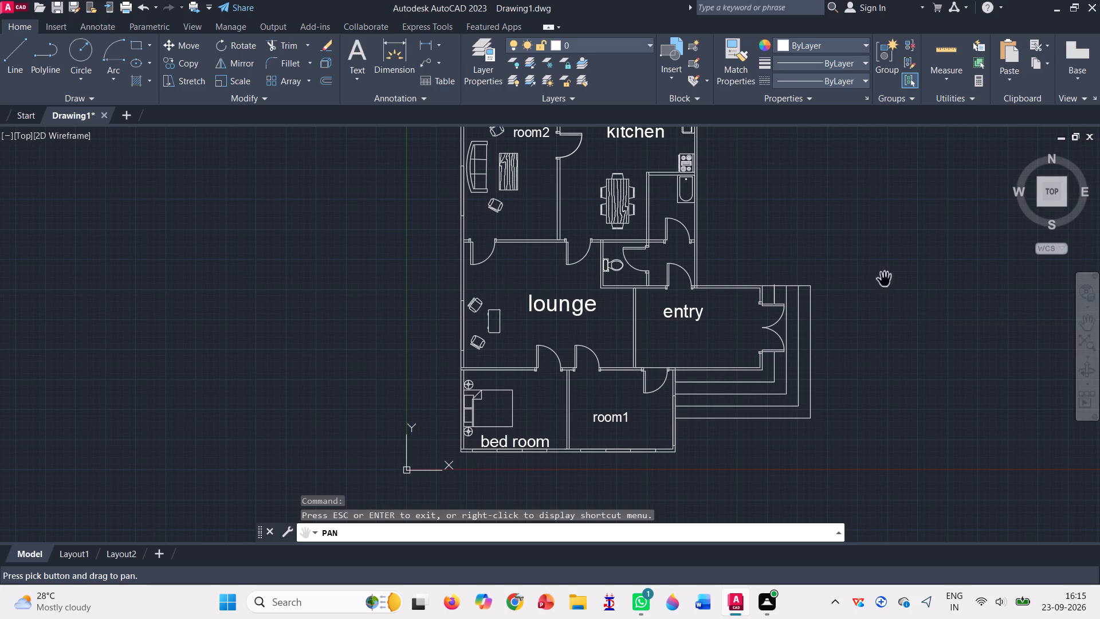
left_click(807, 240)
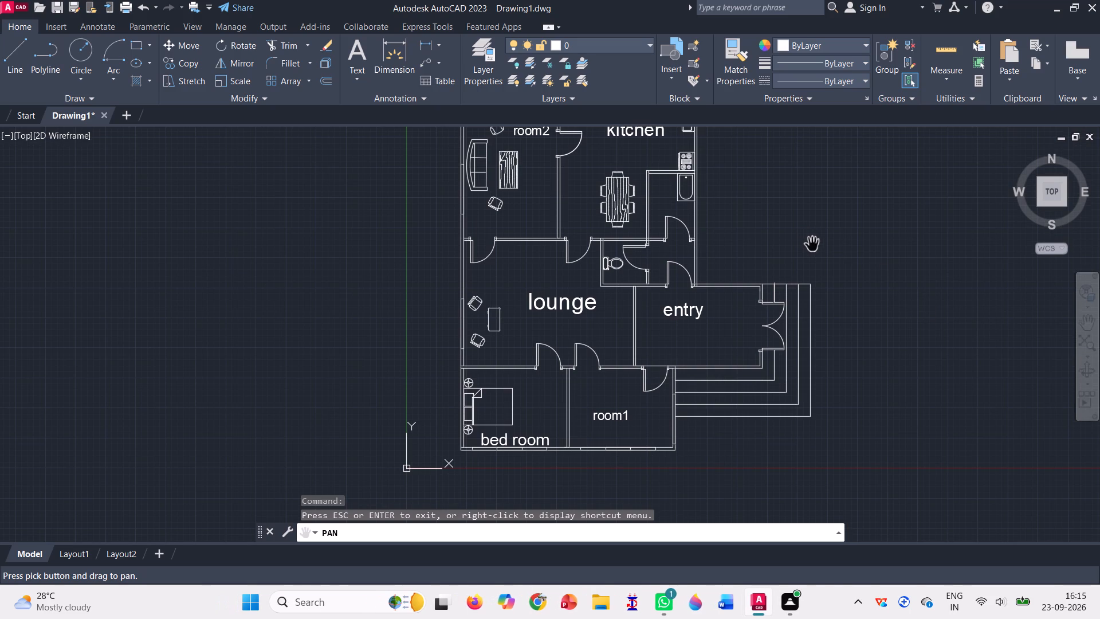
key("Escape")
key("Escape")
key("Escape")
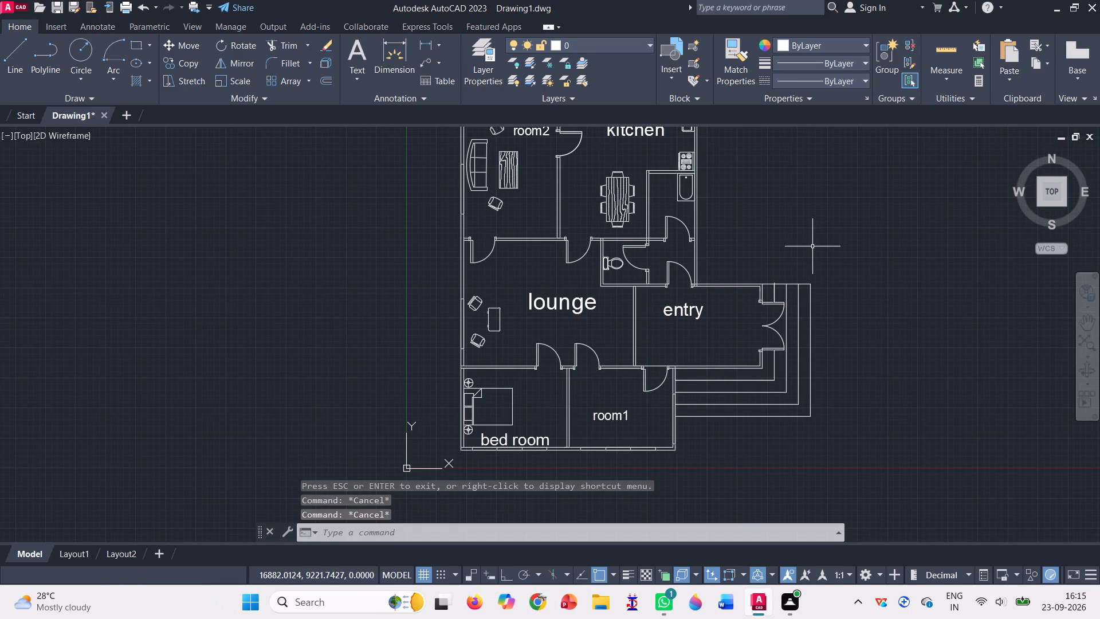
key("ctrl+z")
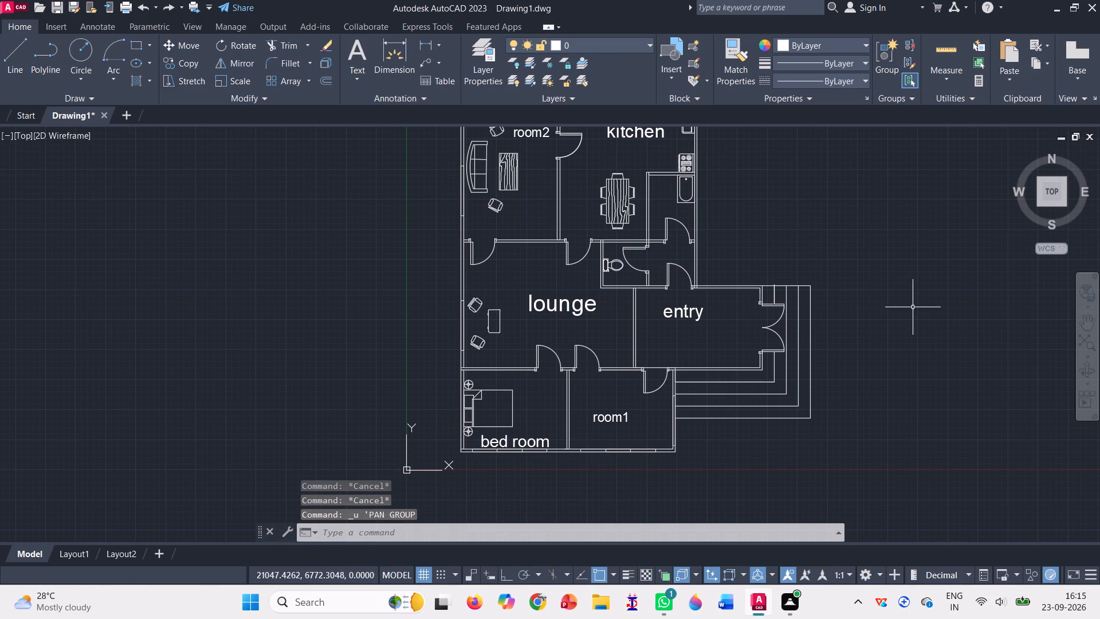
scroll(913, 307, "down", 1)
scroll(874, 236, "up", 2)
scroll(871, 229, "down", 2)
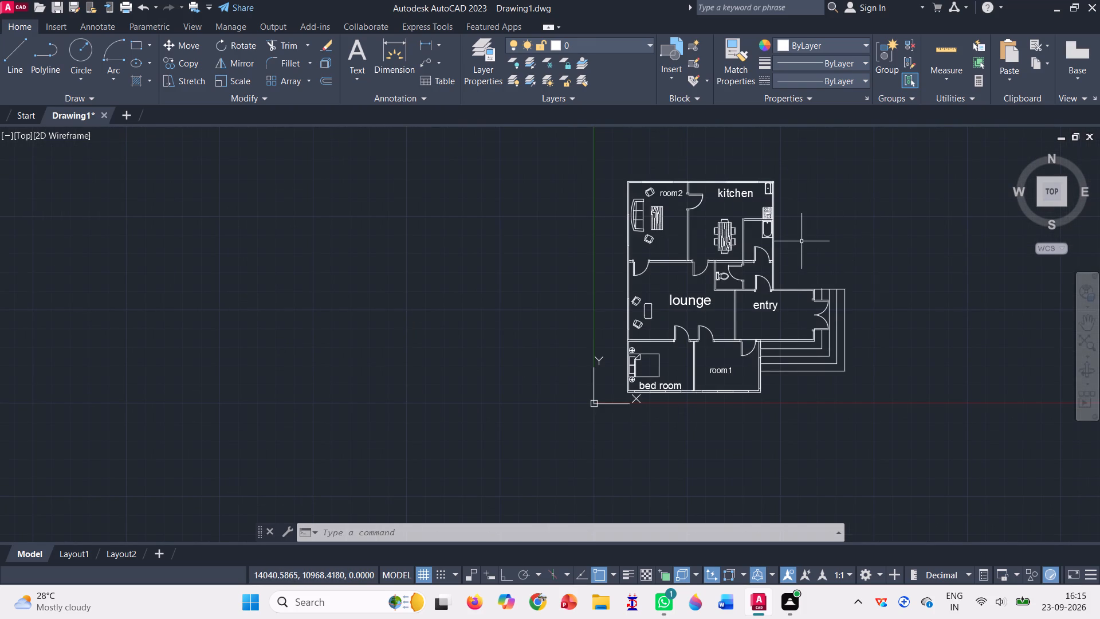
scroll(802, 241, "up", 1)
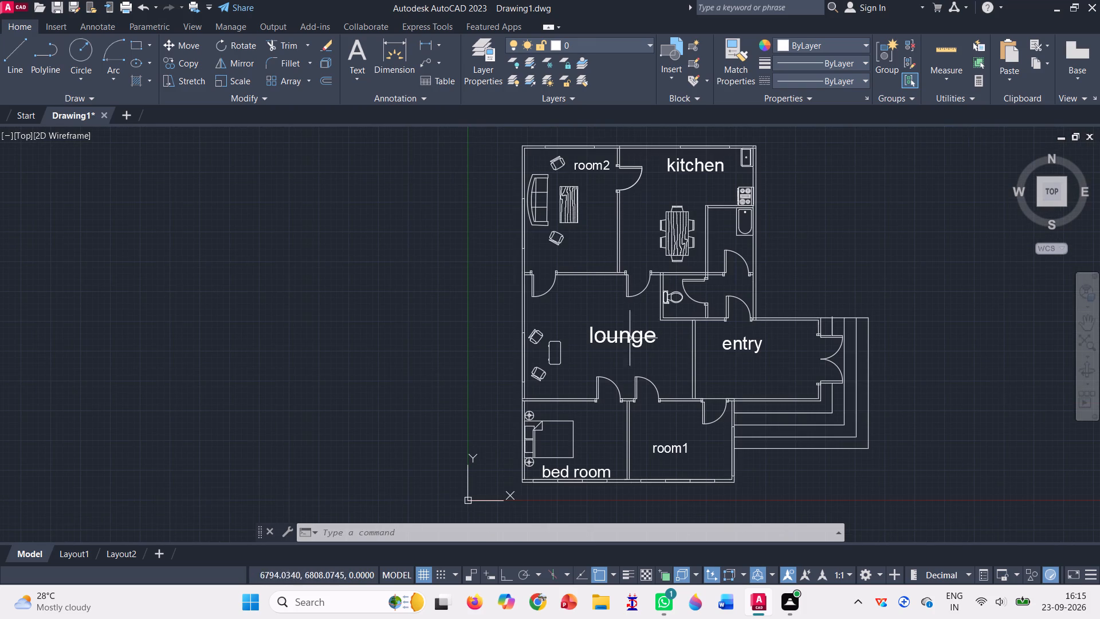
Run the LOGFILEOFF command.
left_click(400, 536)
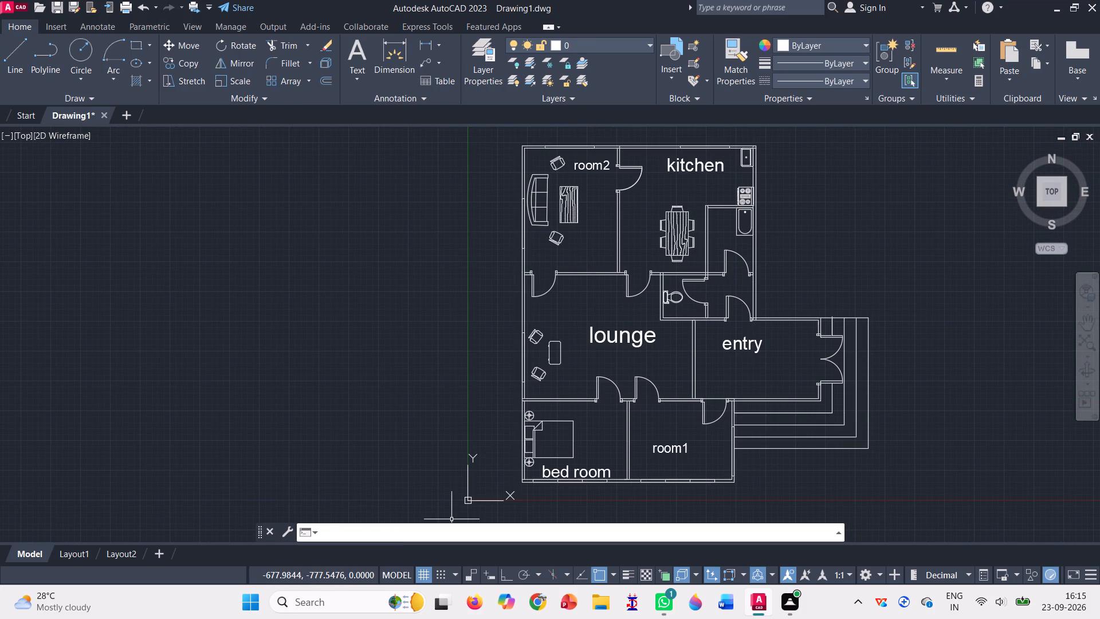
type("log")
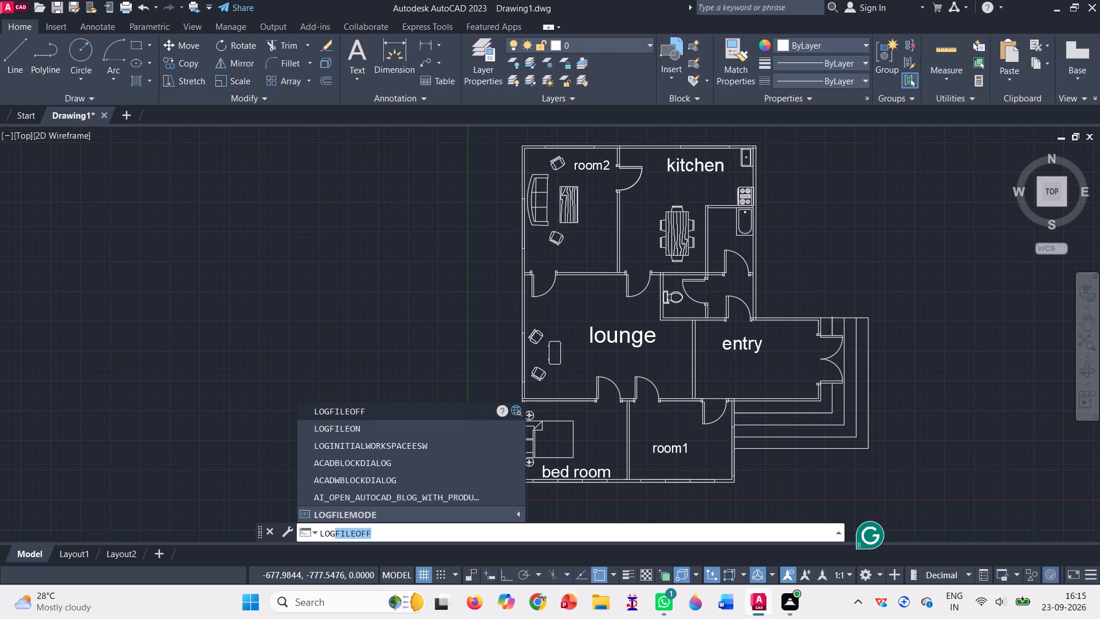
key("Return")
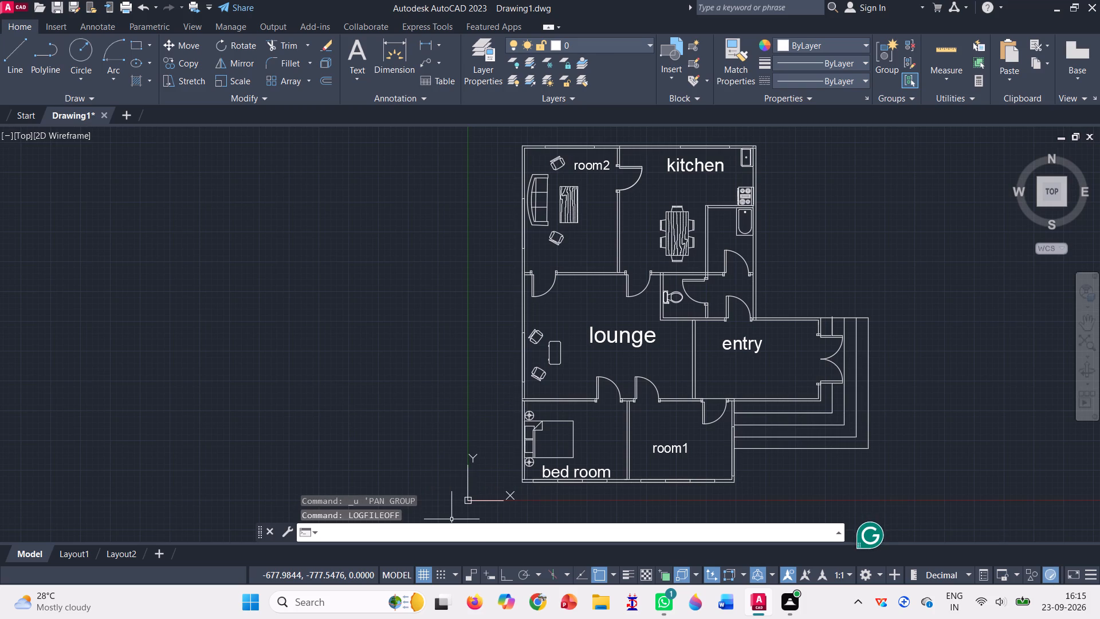
Save the drawing in Documents as "Residential House Floor Plan", replacing the existing file of that name.
key("ctrl+s")
key("BackSpace")
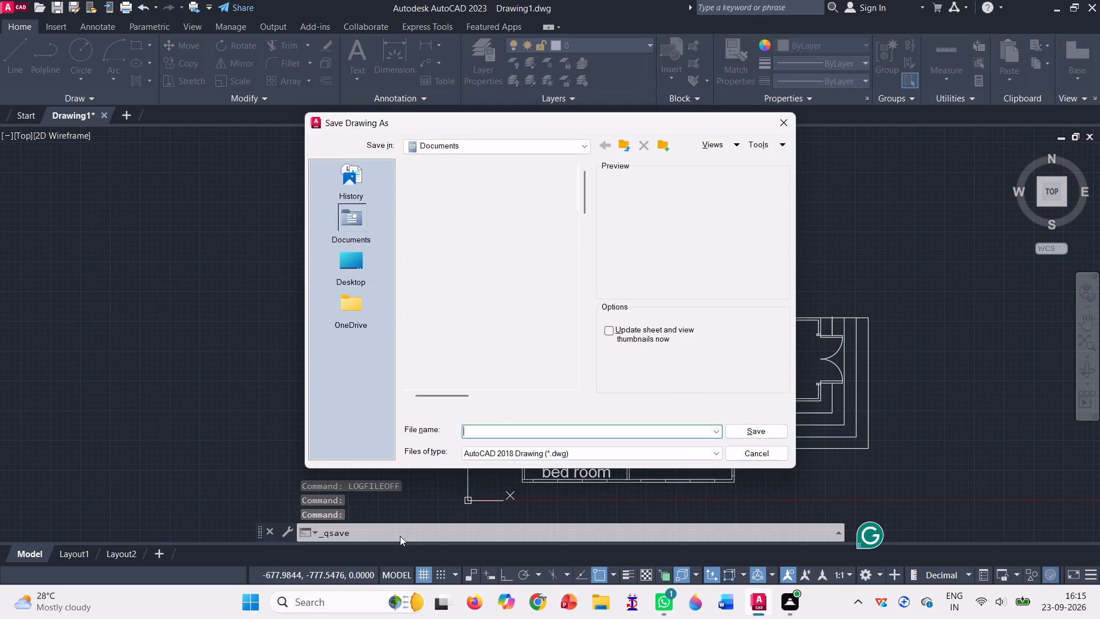
key("ctrl+v")
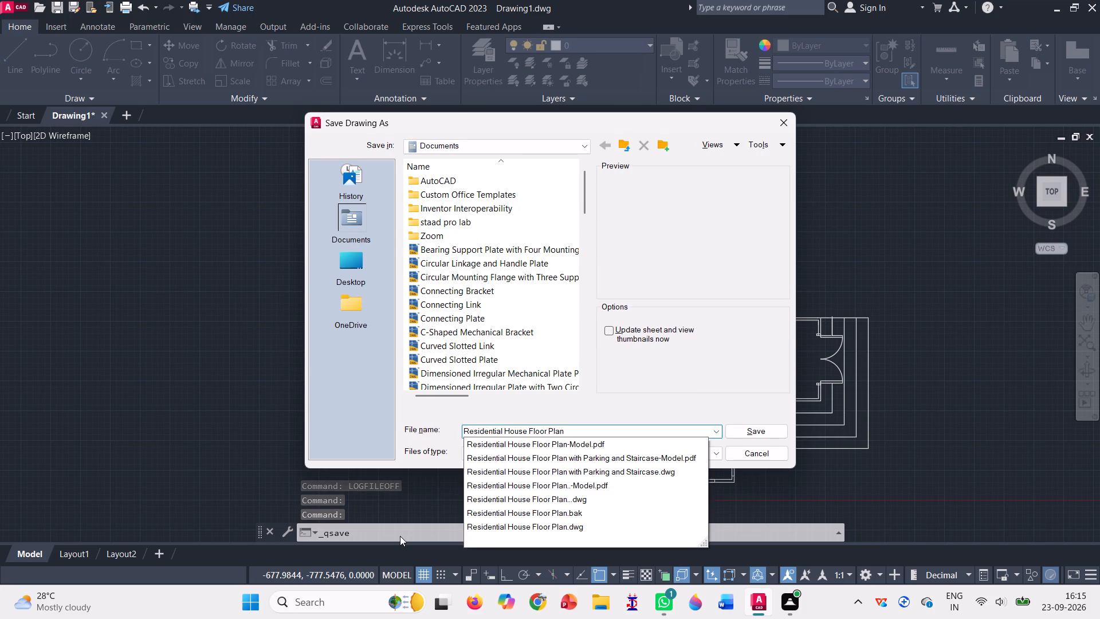
key("Return")
key("Left")
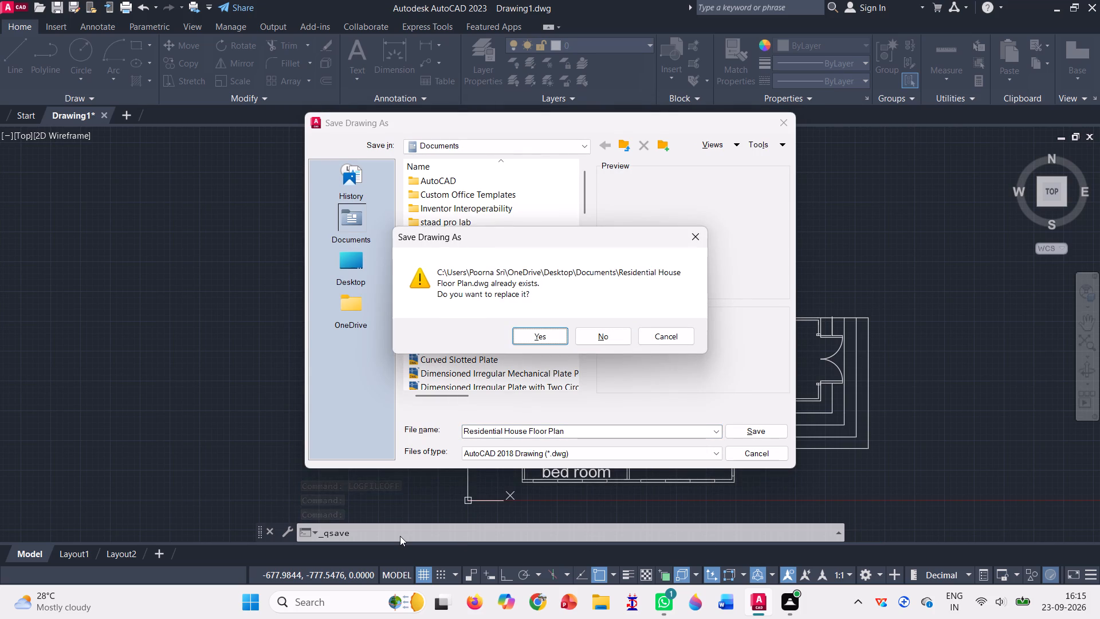
key("Return")
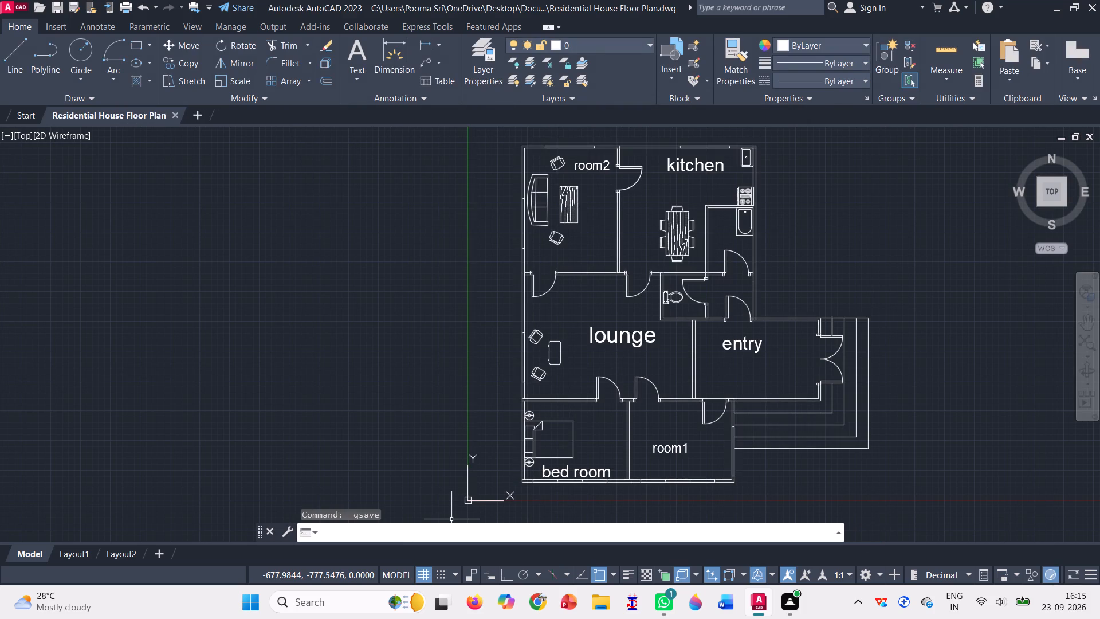
Set up the plot with AutoCAD PDF (Smallest File).pc3 and landscape orientation, and apply the settings to the layout.
left_click(126, 10)
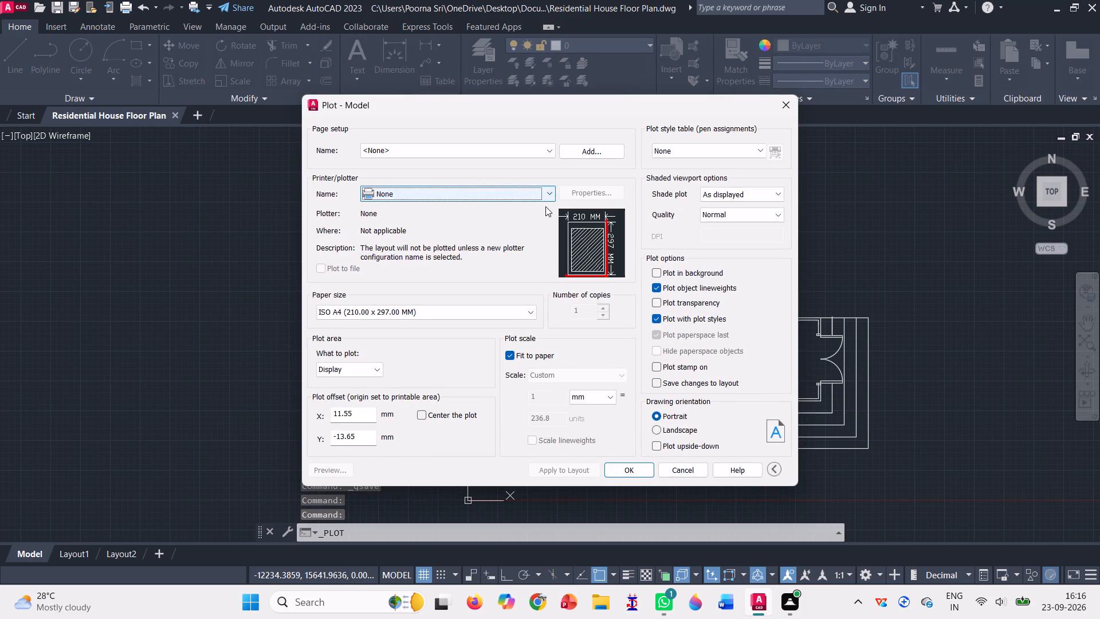
left_click(548, 198)
left_click(489, 276)
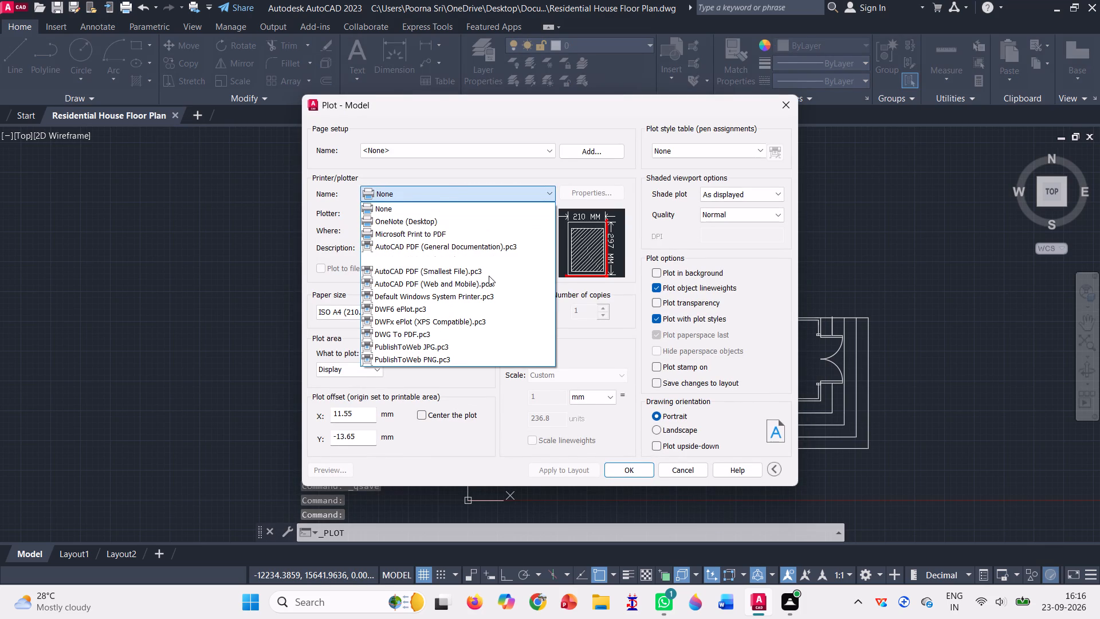
left_click(654, 433)
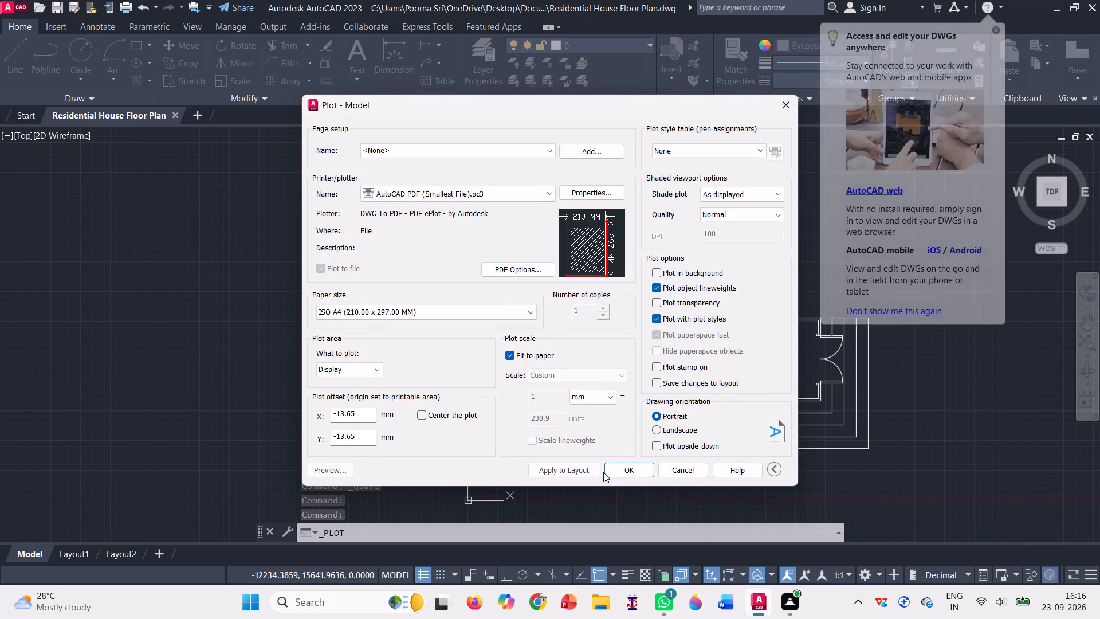
left_click(581, 471)
Plot the drawing to PDF in Documents as "Residential House Floor Plan-Model", overwriting the existing file.
left_click(623, 474)
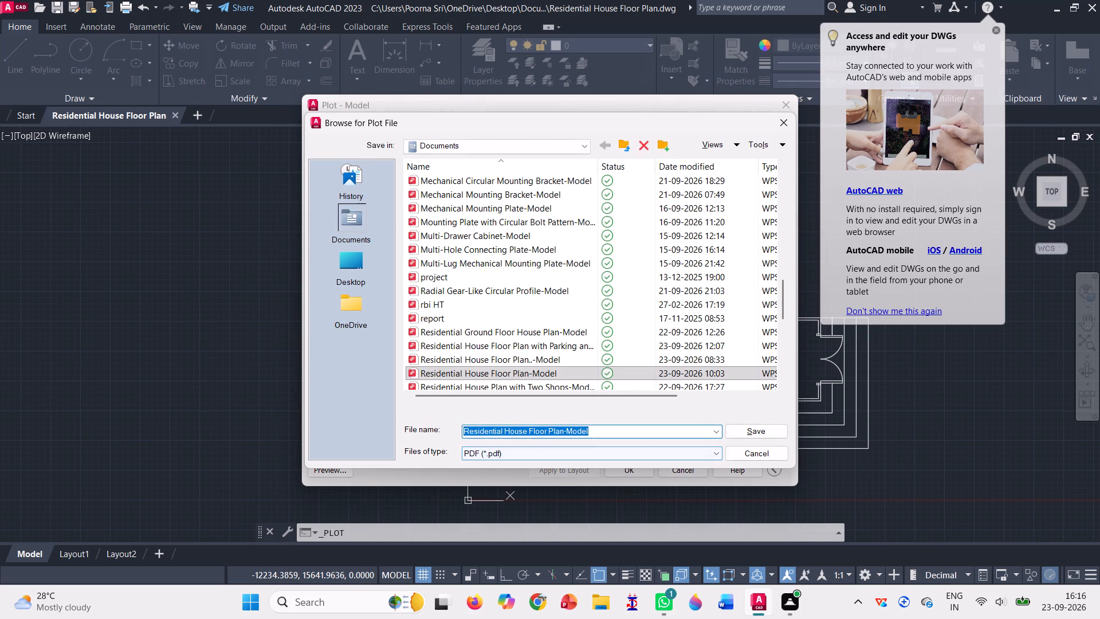
left_click(744, 432)
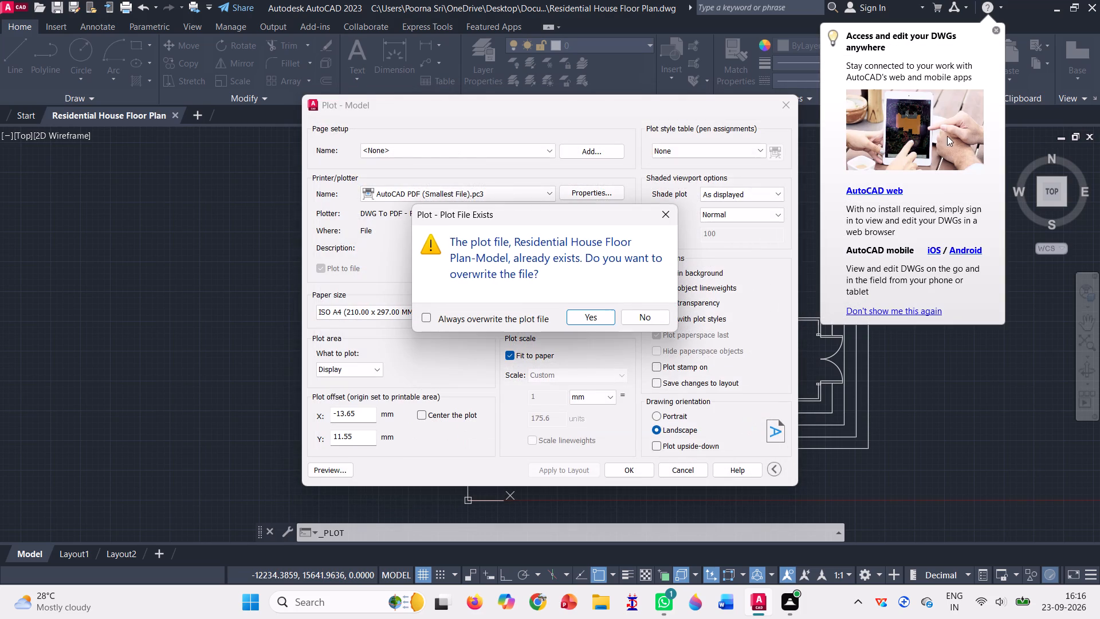
left_click(600, 318)
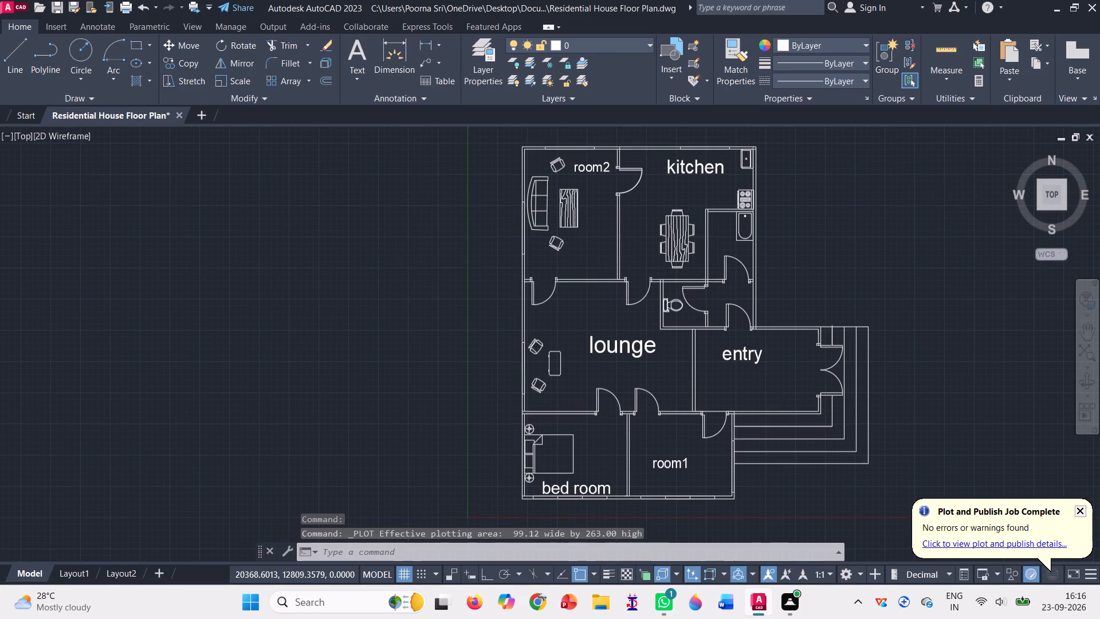
Minimize the AutoCAD window to get to the PDF viewer and desktop behind it.
left_click(1062, 13)
left_click(1062, 13)
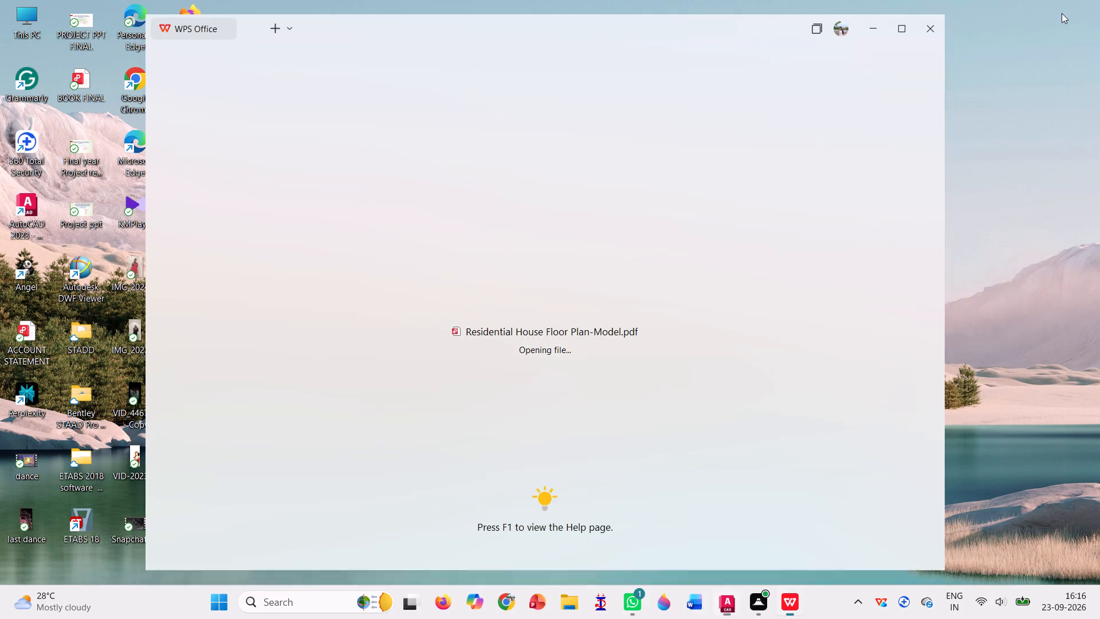
Close the WPS Office window that opened for the plotted "Residential House Floor Plan-Model.pdf".
triple_click(933, 30)
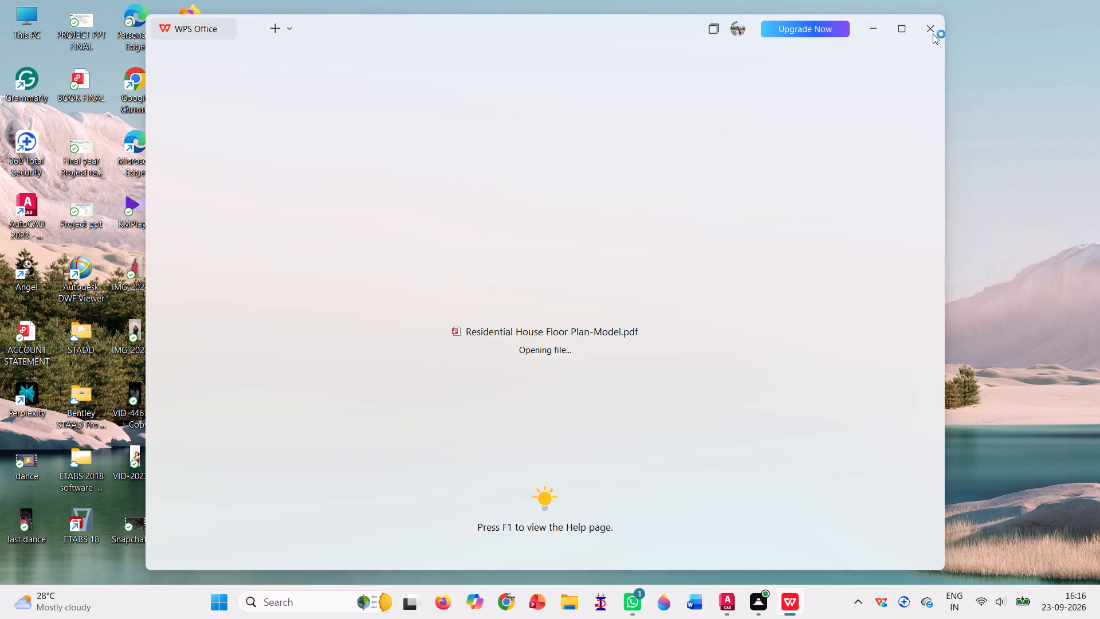
double_click(930, 29)
left_click(930, 29)
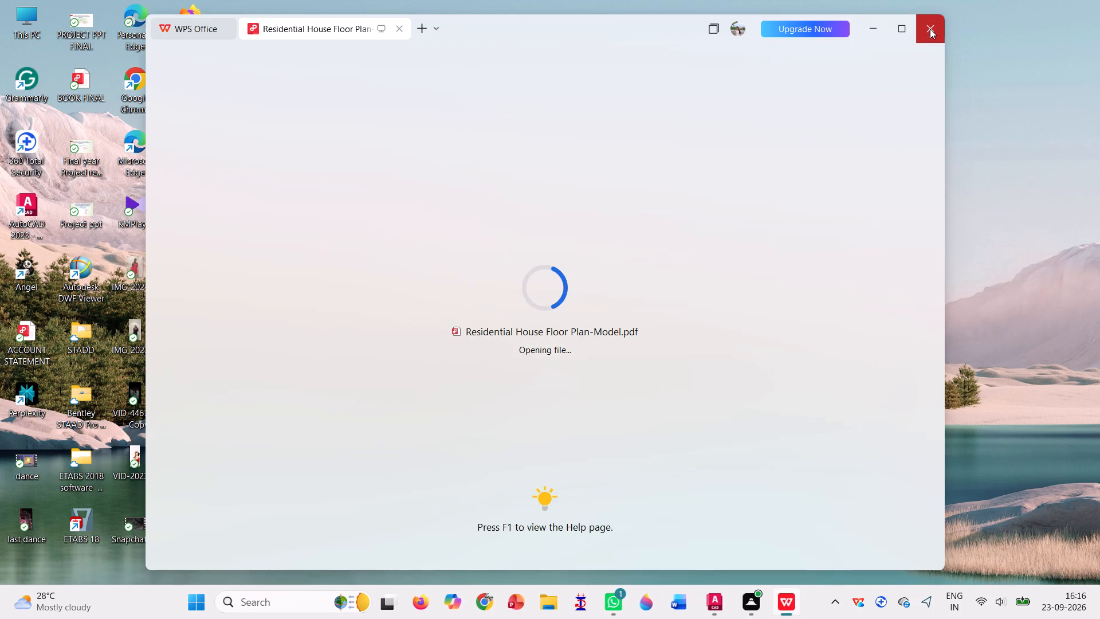
left_click(930, 29)
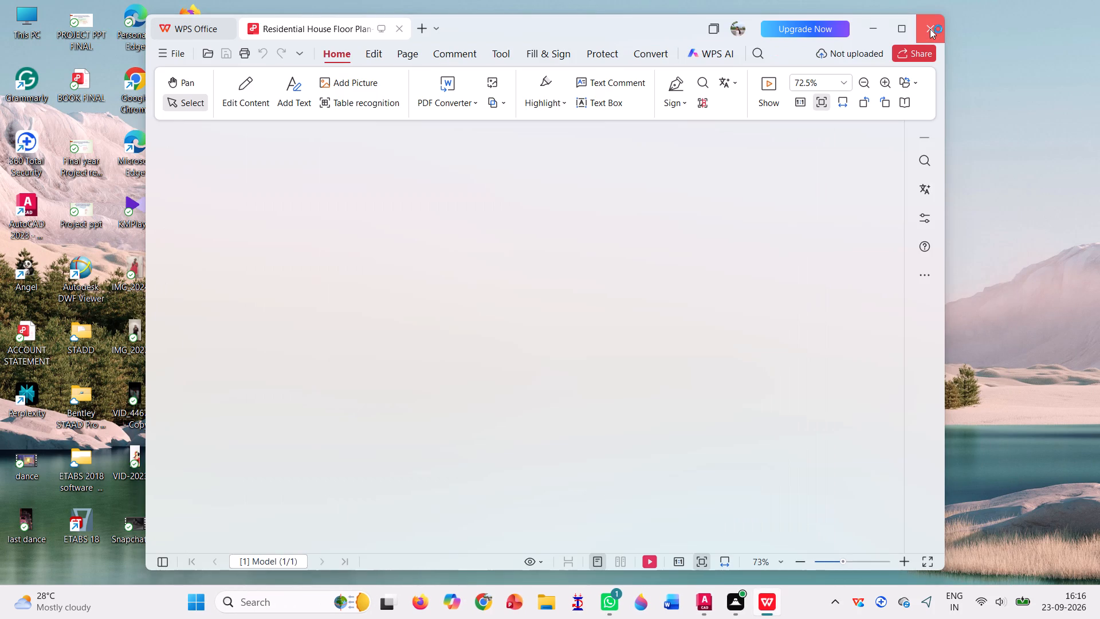
double_click(926, 20)
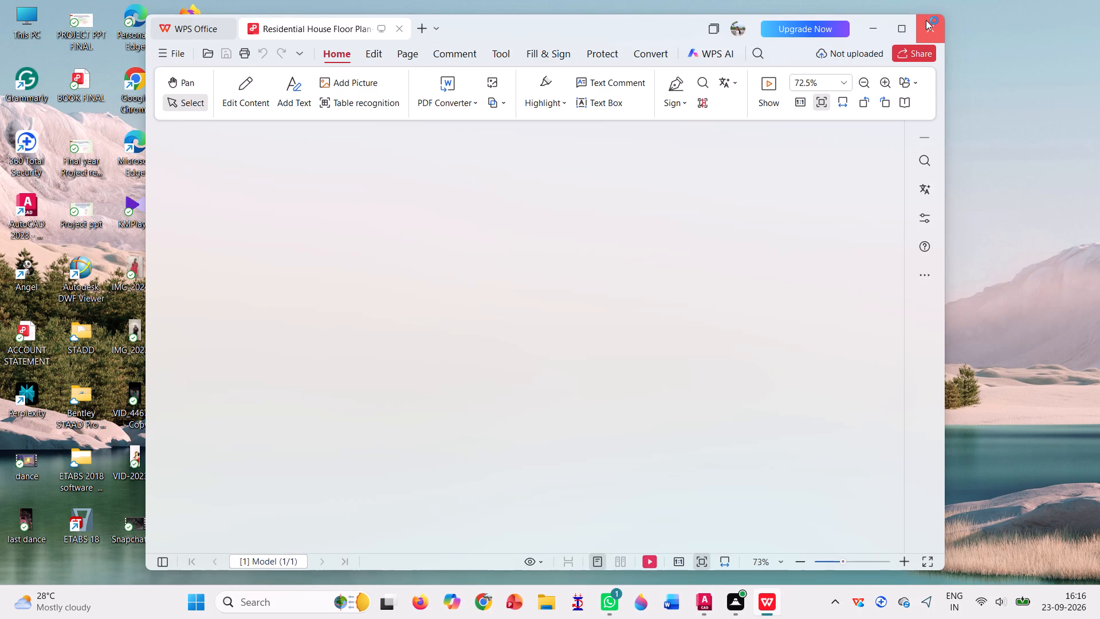
left_click(928, 27)
triple_click(928, 27)
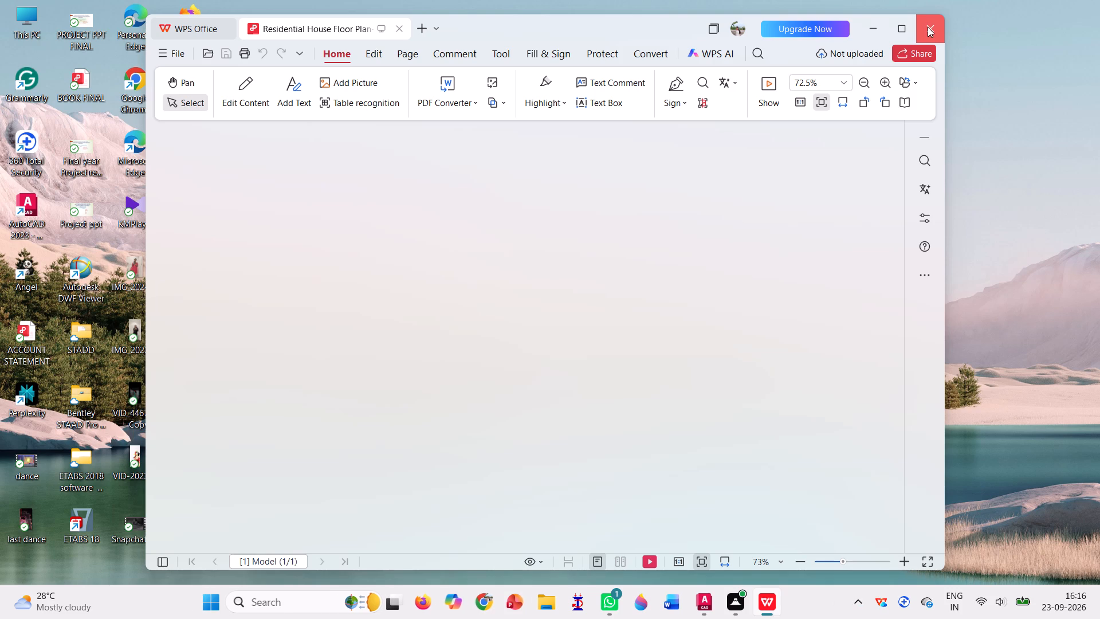